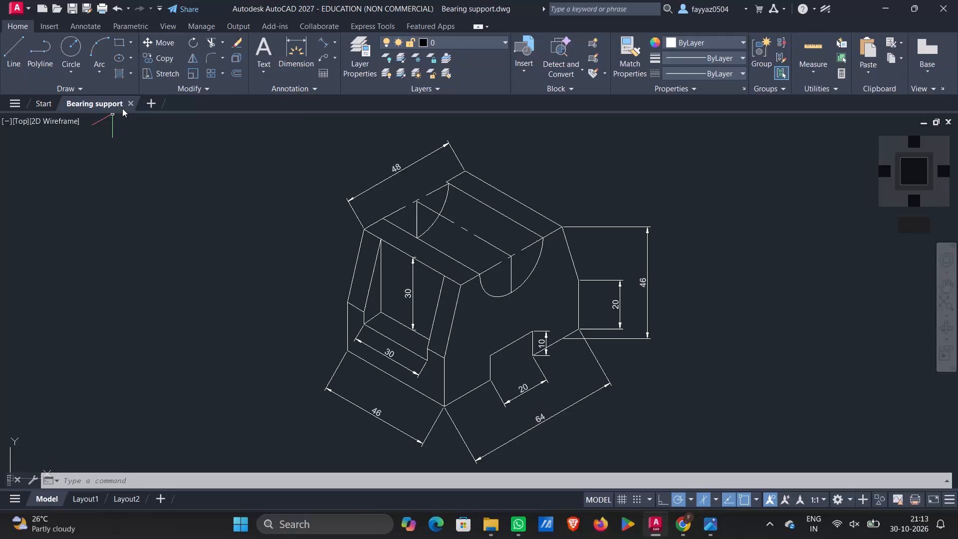
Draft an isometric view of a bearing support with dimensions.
Close the Bearing support drawing and create a new blank drawing.
left_click(128, 100)
left_click(130, 103)
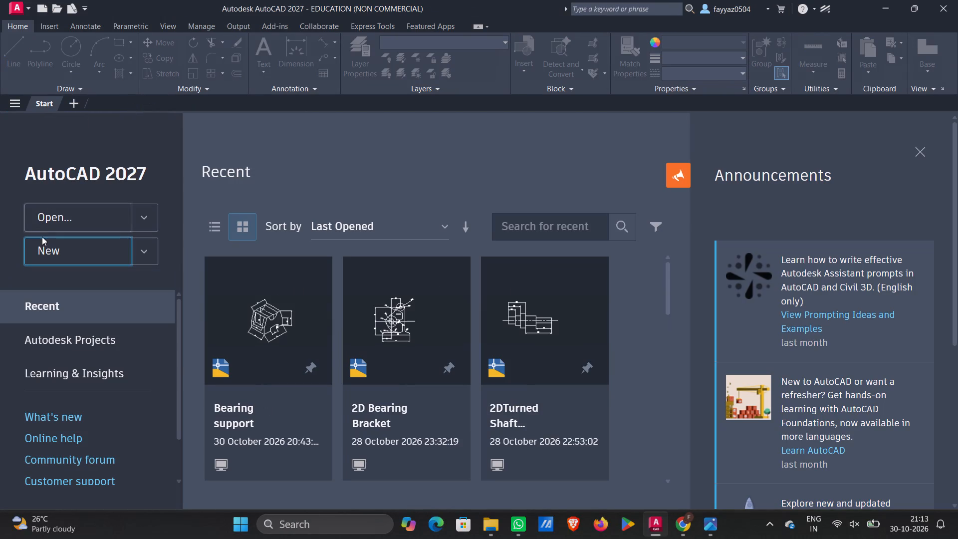
left_click(44, 245)
left_click(45, 245)
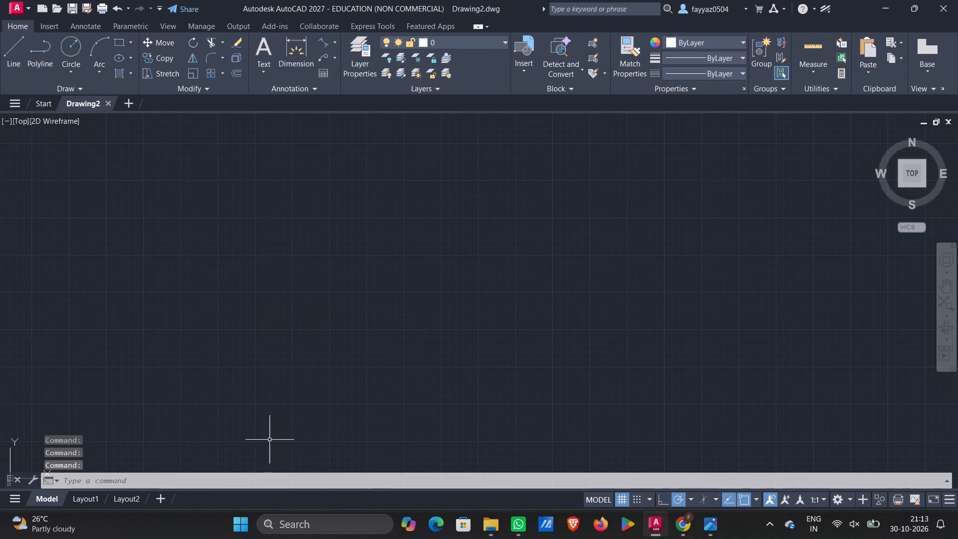
Turn on command logging with LOGFILEON.
left_click(221, 480)
type("logfileon")
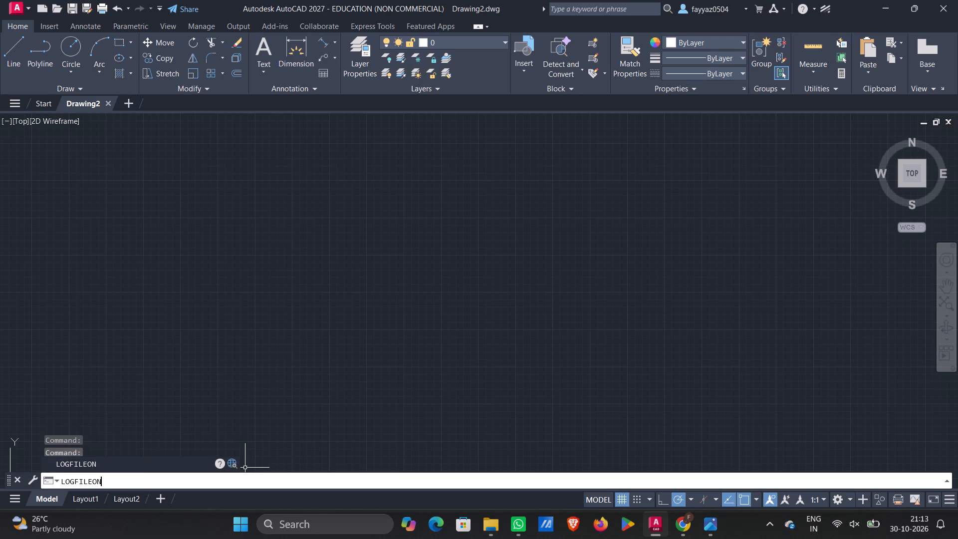
key("Return")
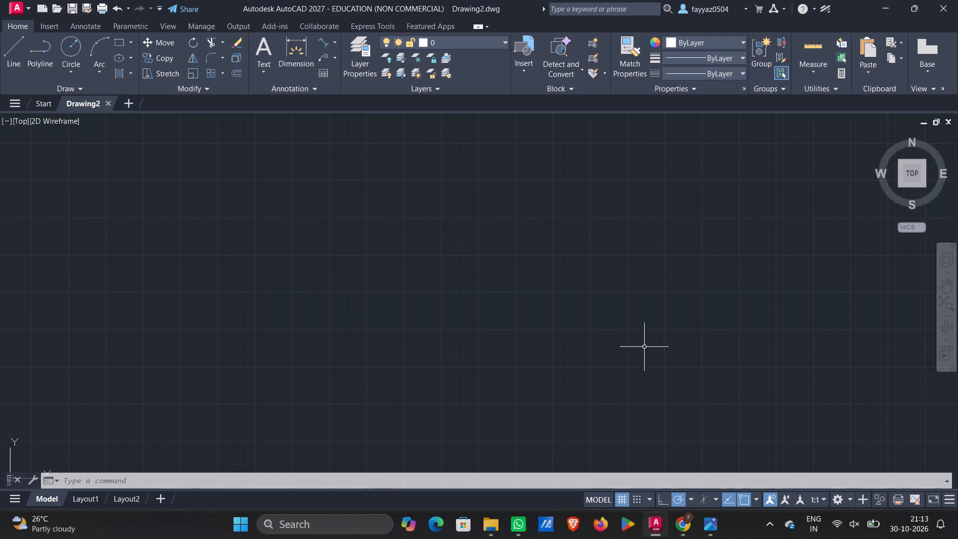
Turn on isometric drafting with the right isoplane.
left_click(701, 495)
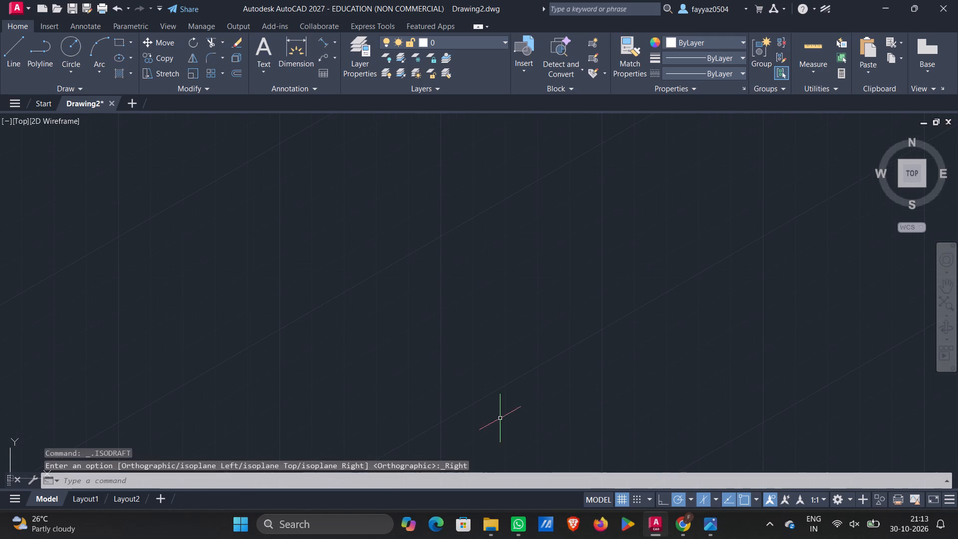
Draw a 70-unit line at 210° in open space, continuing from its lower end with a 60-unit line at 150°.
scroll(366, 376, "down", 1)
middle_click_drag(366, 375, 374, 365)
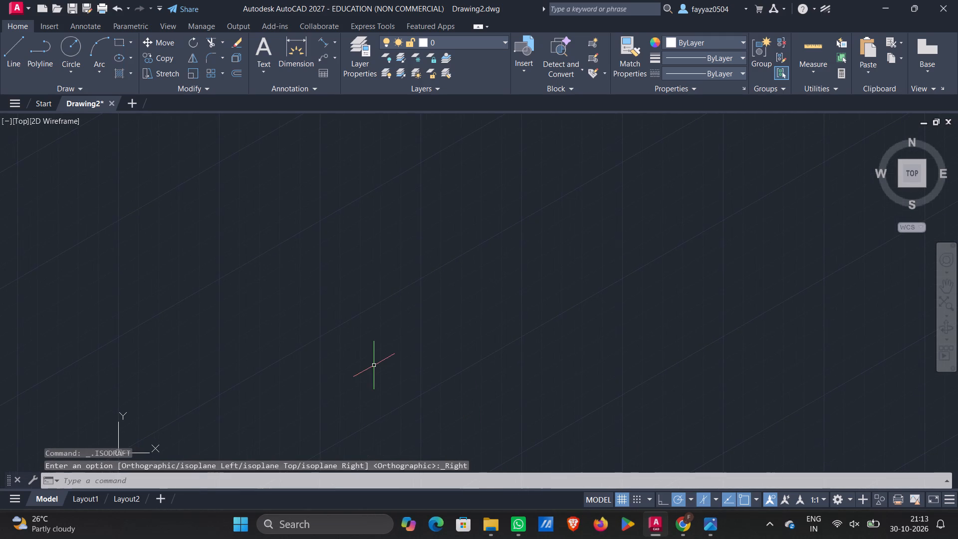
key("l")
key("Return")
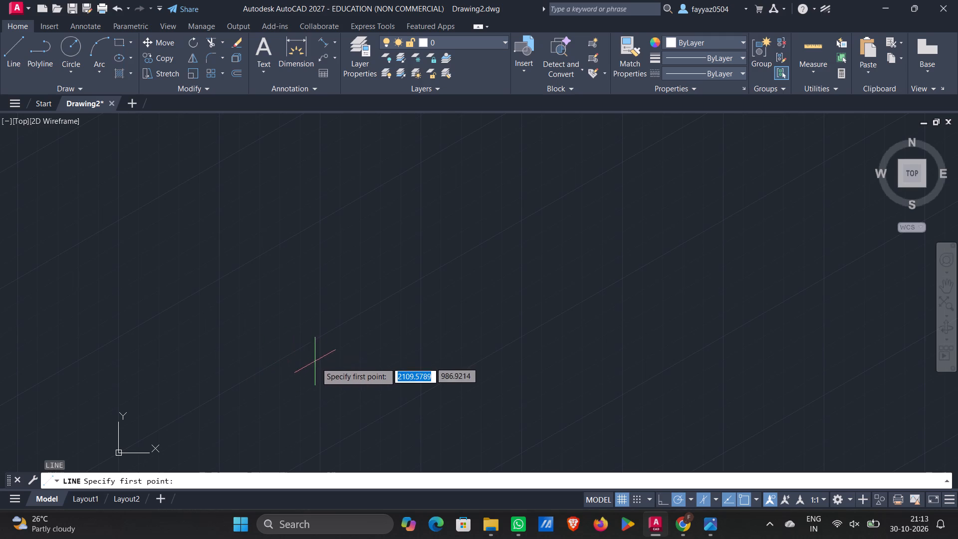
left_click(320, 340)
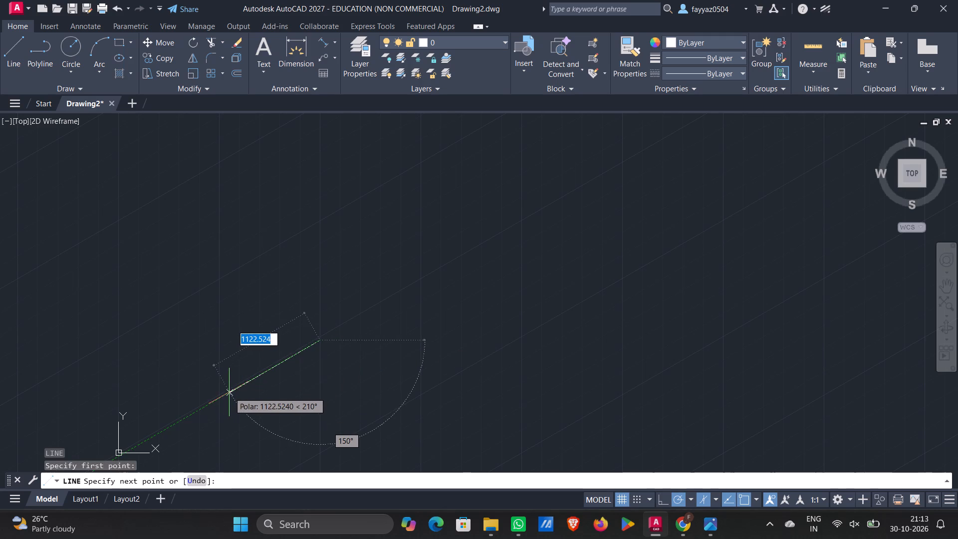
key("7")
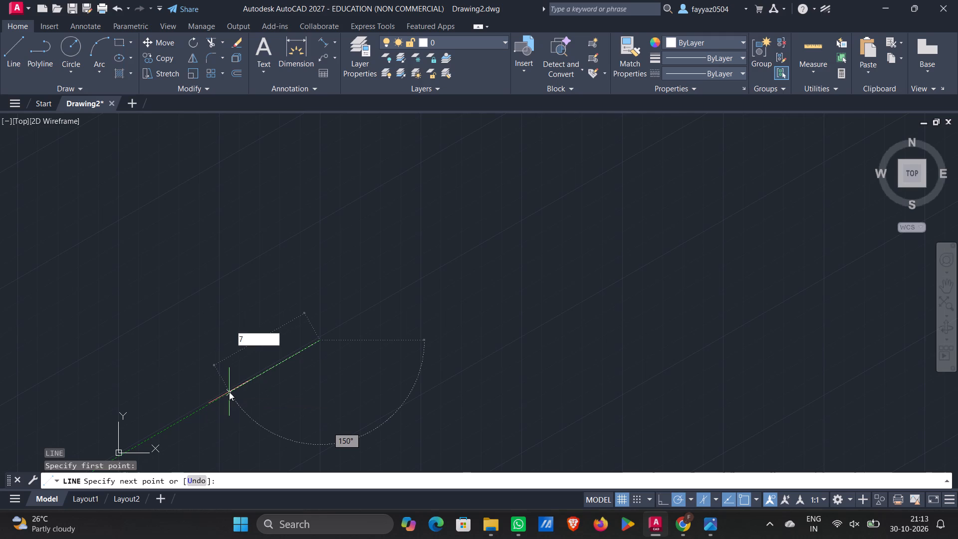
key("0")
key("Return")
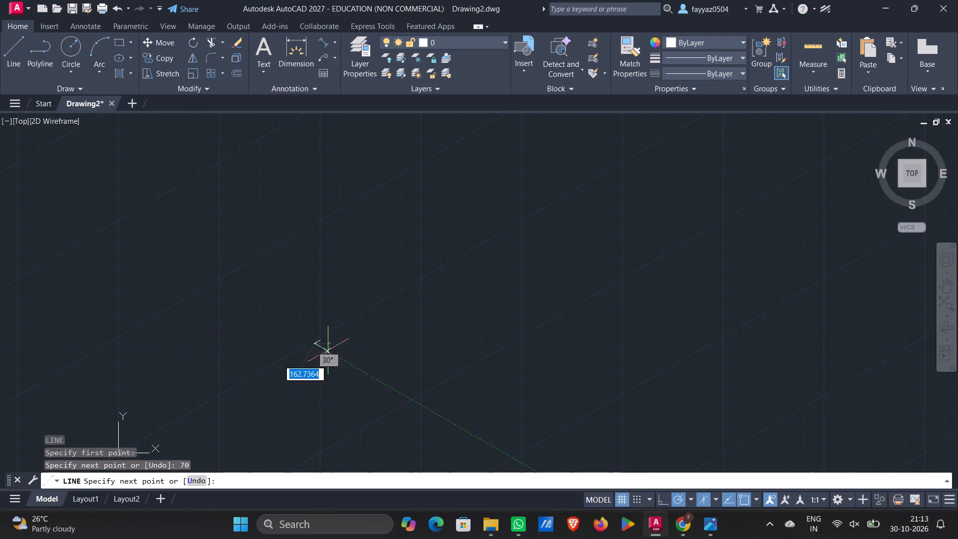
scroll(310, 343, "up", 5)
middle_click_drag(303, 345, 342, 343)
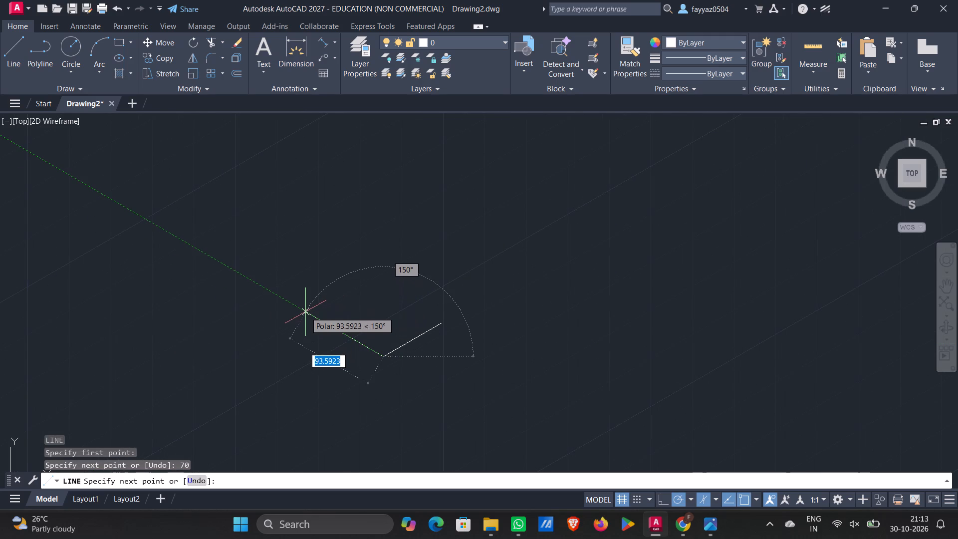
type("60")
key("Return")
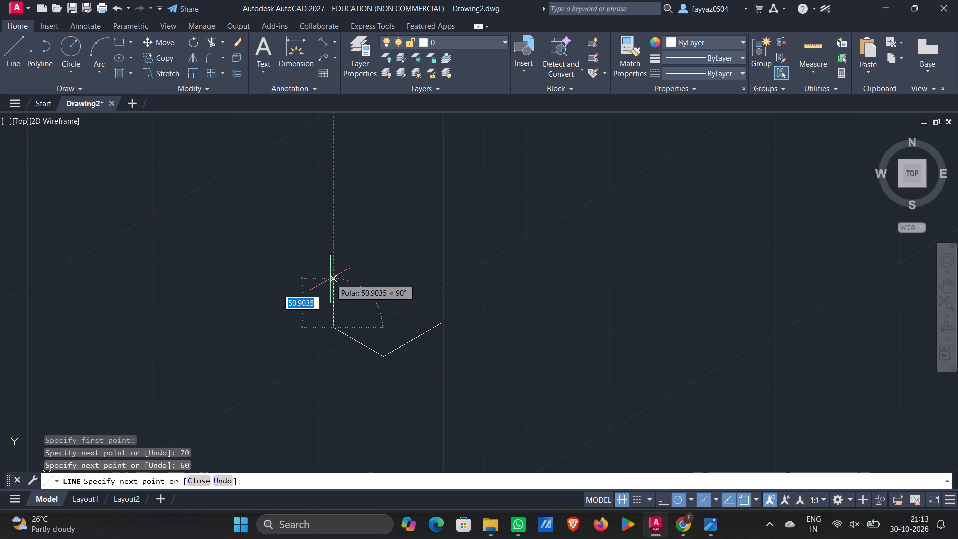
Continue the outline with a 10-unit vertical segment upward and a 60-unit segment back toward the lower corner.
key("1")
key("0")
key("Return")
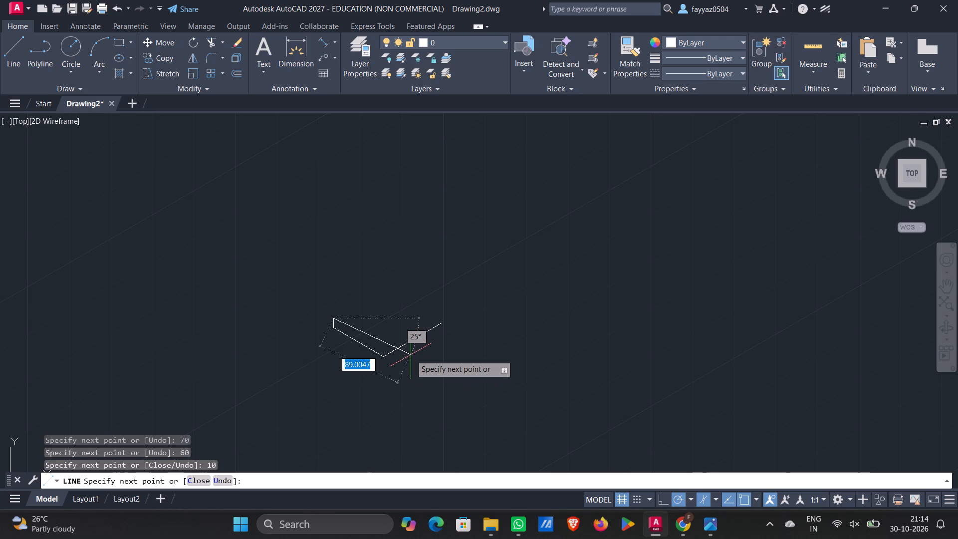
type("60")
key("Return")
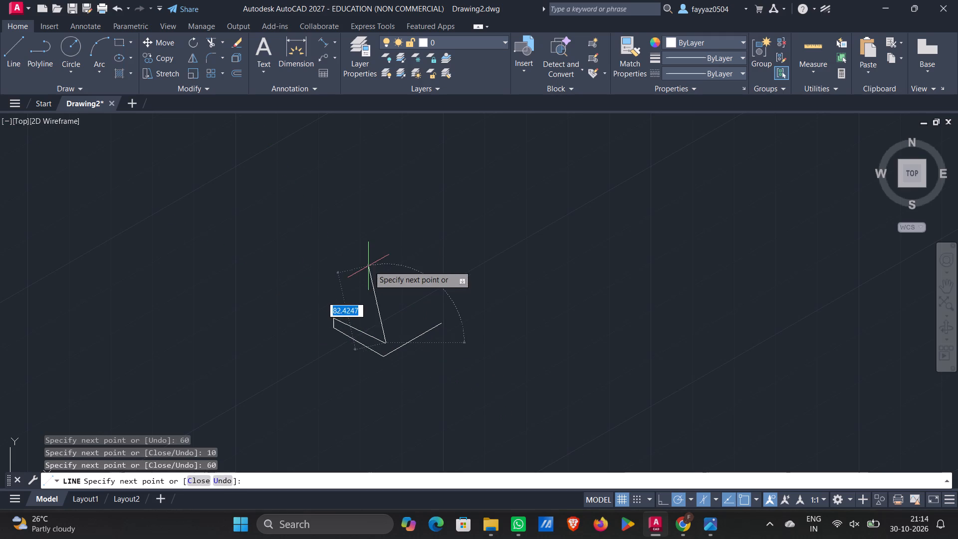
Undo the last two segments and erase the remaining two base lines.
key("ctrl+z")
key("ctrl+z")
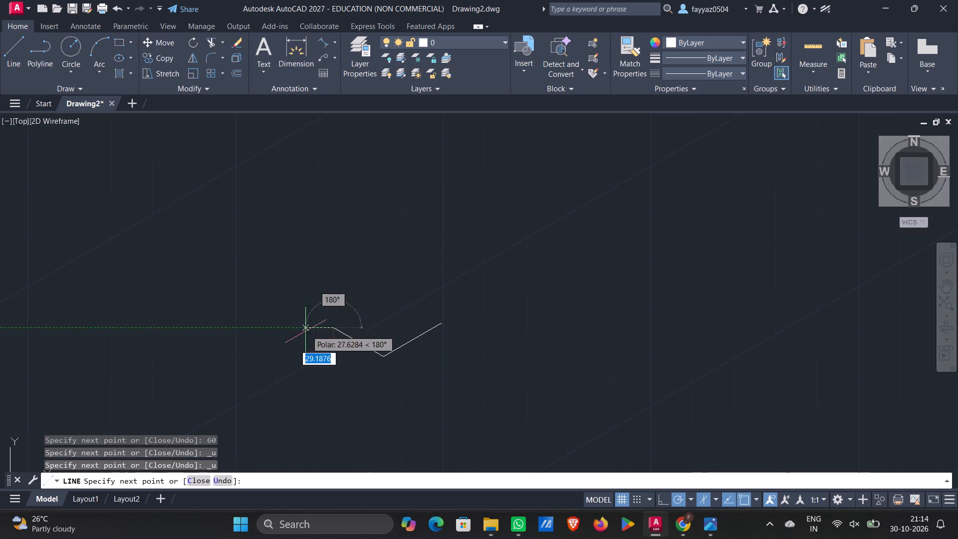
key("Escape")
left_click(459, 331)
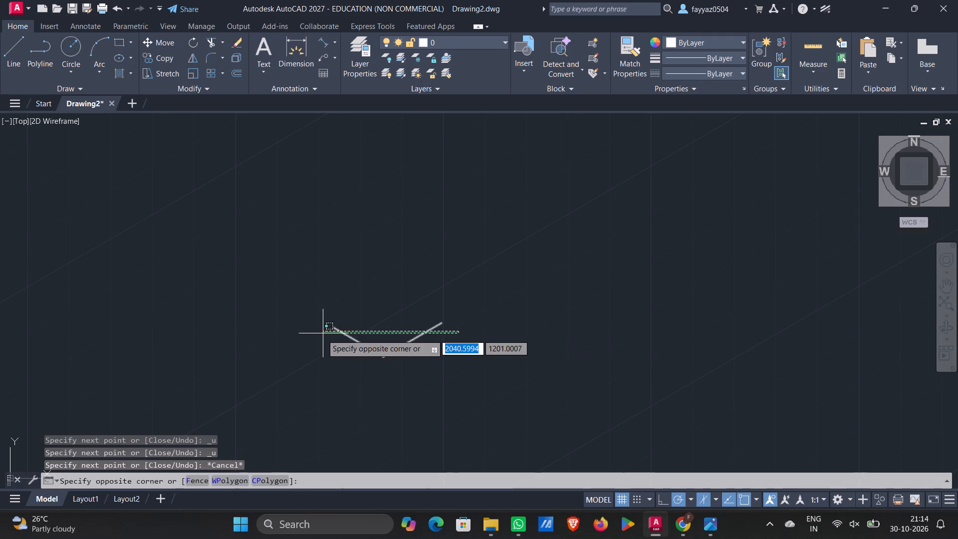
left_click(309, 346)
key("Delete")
Draw a 70-unit base line at 30°, continuing from its upper end with a 10-unit vertical line upward.
key("l")
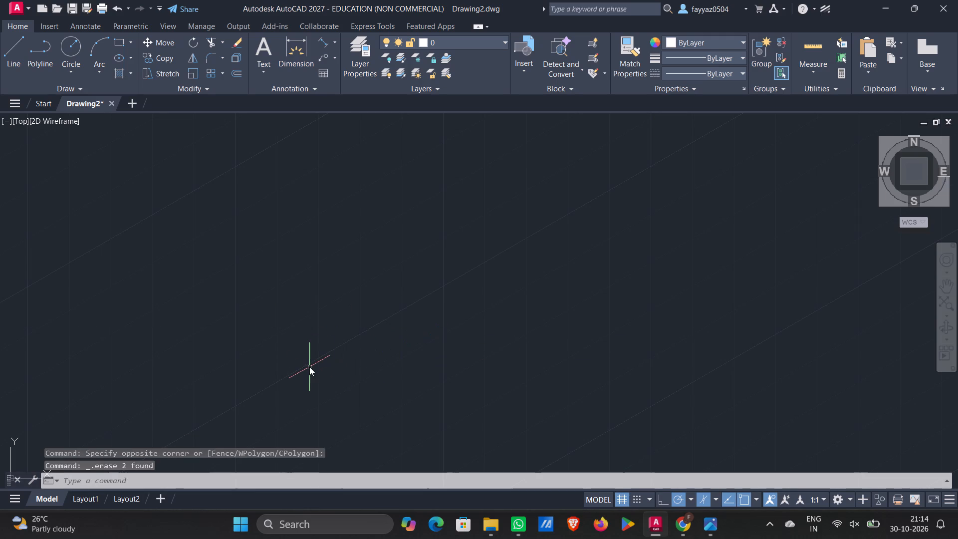
key("Return")
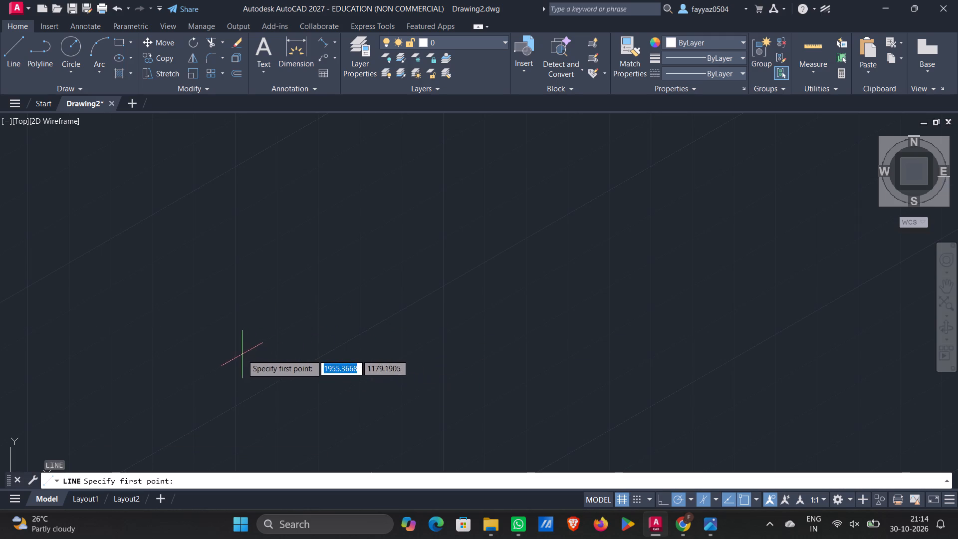
left_click(278, 381)
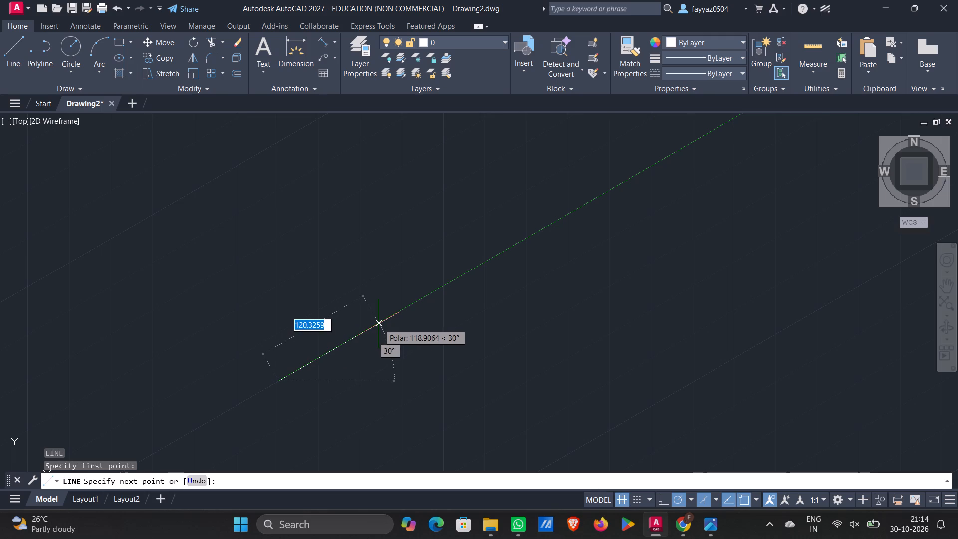
key("7")
key("0")
key("Return")
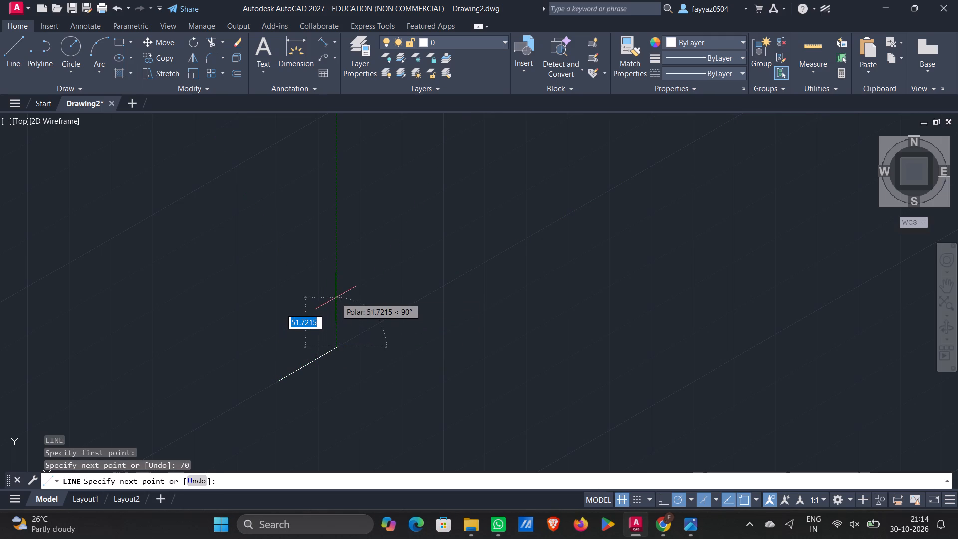
type("10")
key("Return")
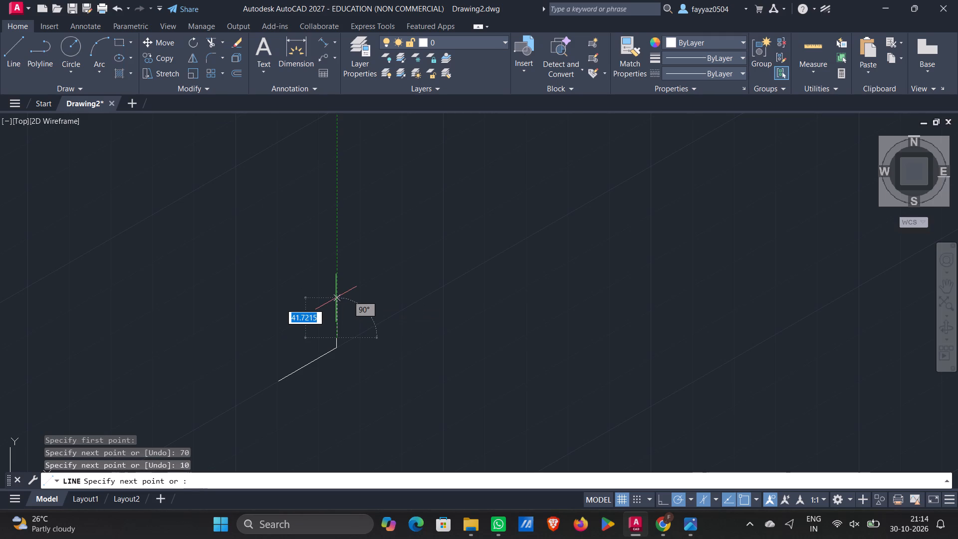
key("Escape")
Draw a closed 60 by 10 isometric face from the base line's lower endpoint, with its long edges along 150°.
middle_click_drag(279, 381, 408, 346)
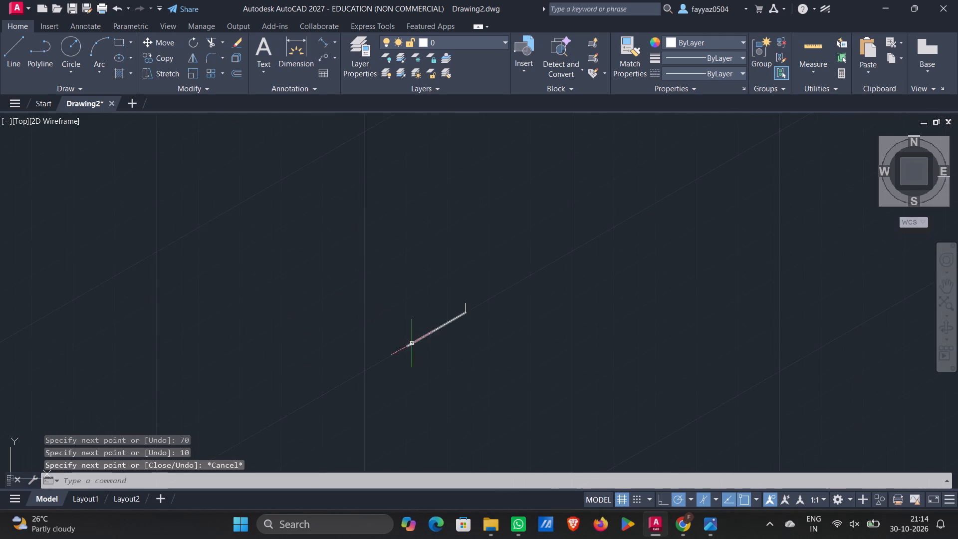
scroll(412, 343, "up", 3)
key("l")
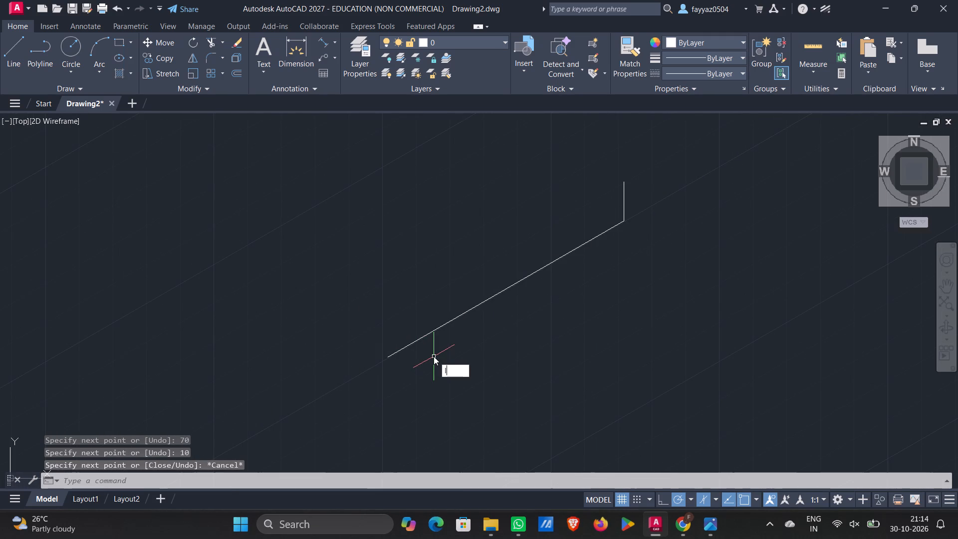
key("Return")
left_click(386, 358)
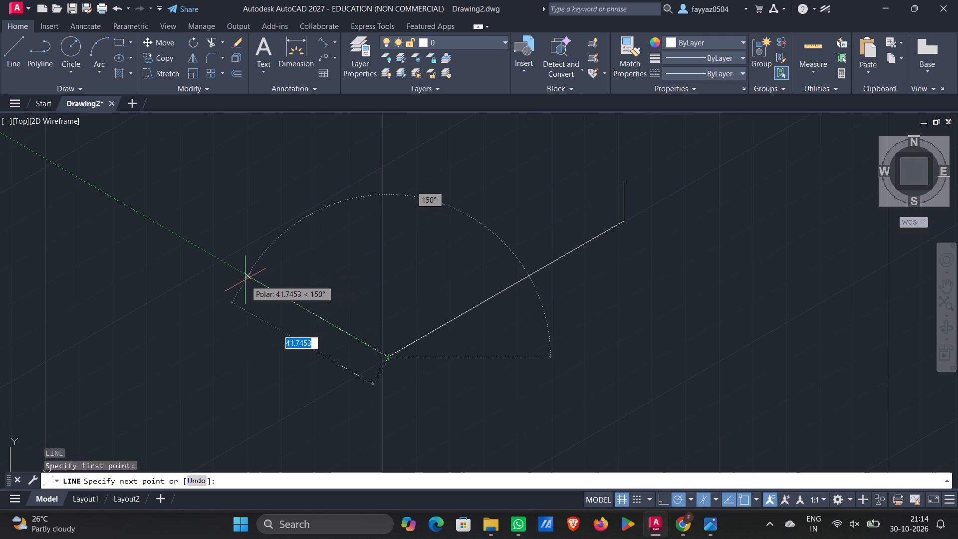
type("60")
key("Return")
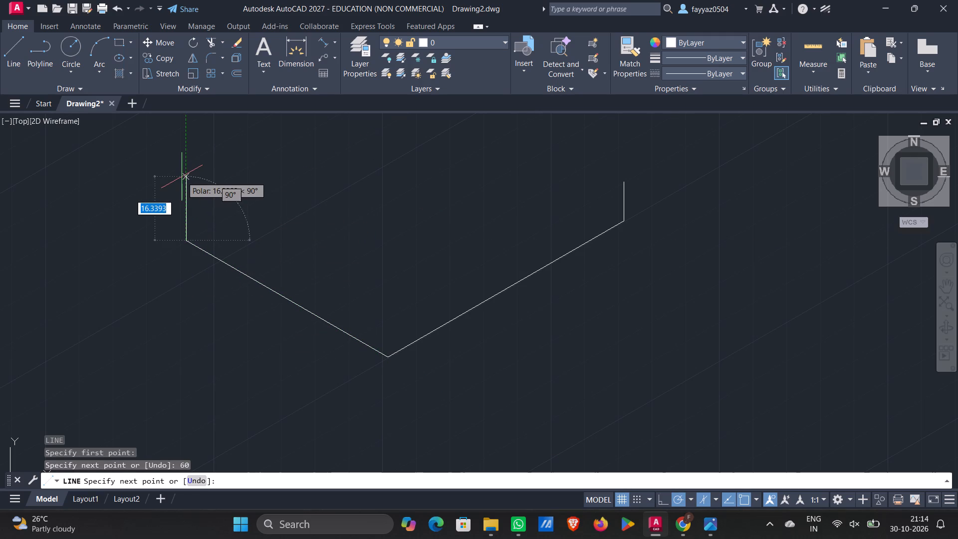
type("10")
key("Return")
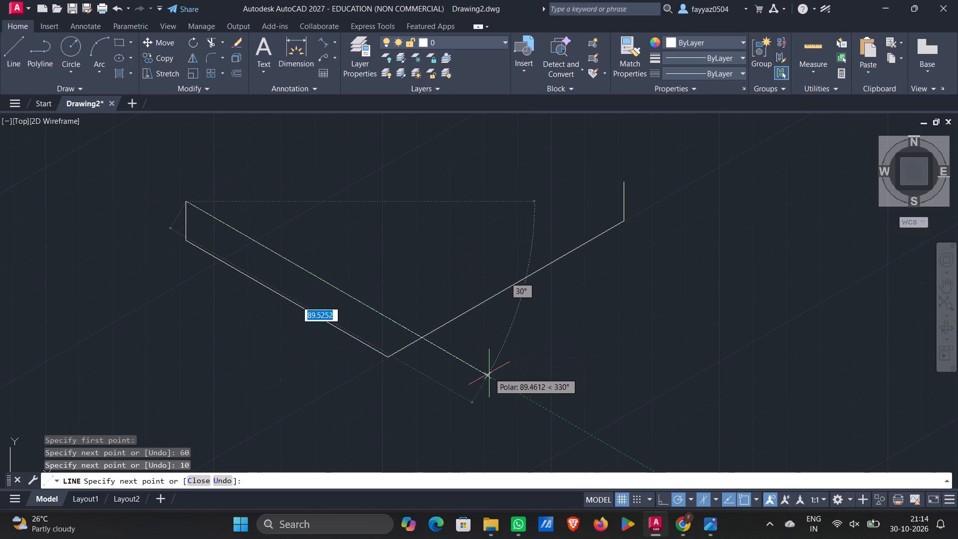
type("60")
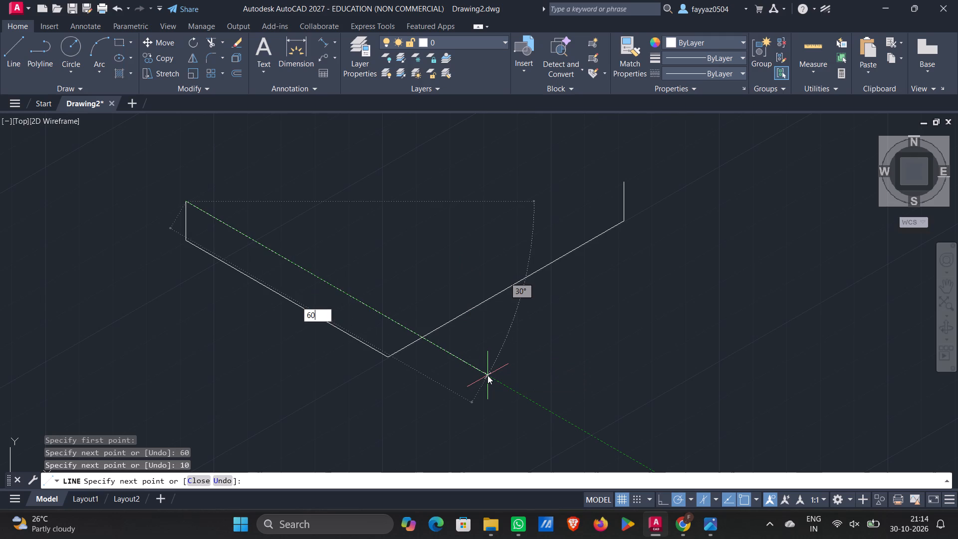
key("Return")
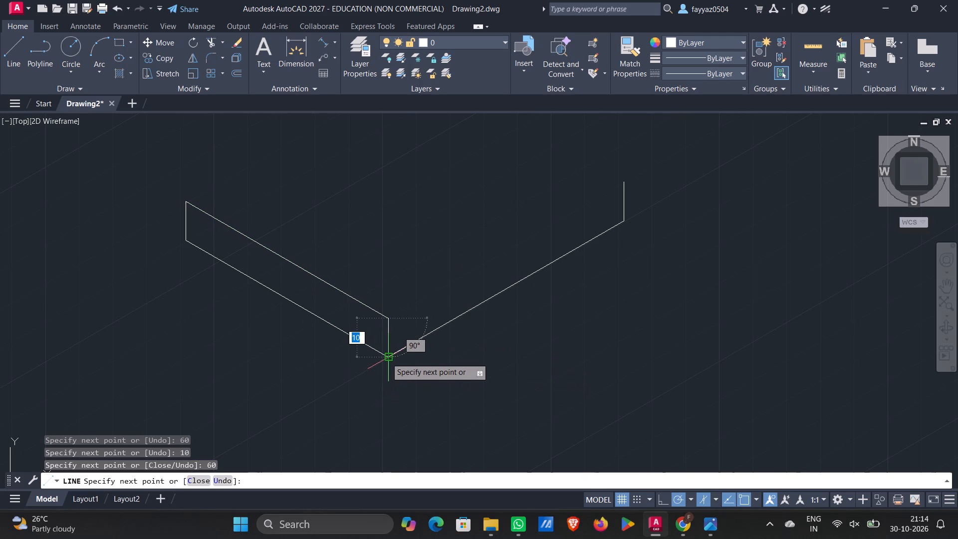
left_click(386, 357)
key("Escape")
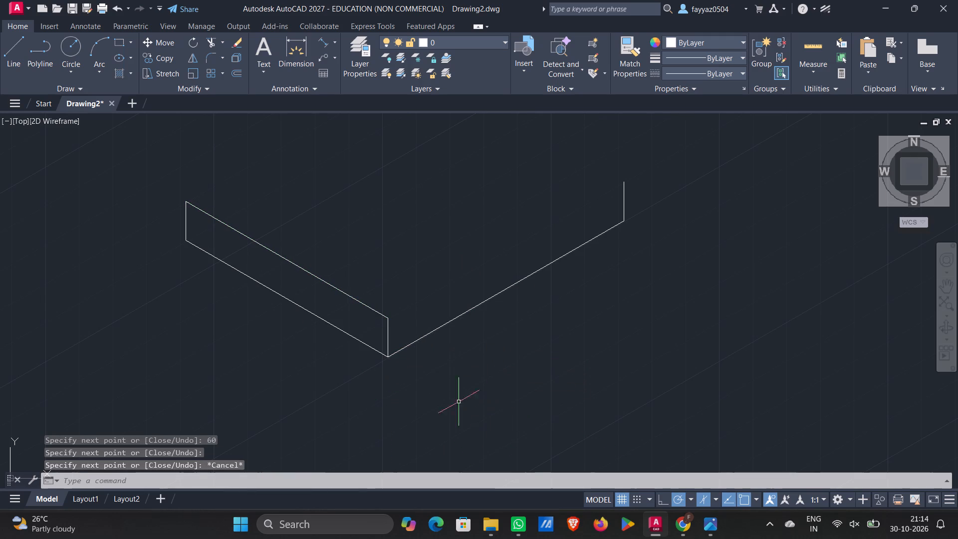
Start a line from the top end of the 10-unit vertical at the far end of the 70-unit base line.
middle_click_drag(413, 294, 401, 325)
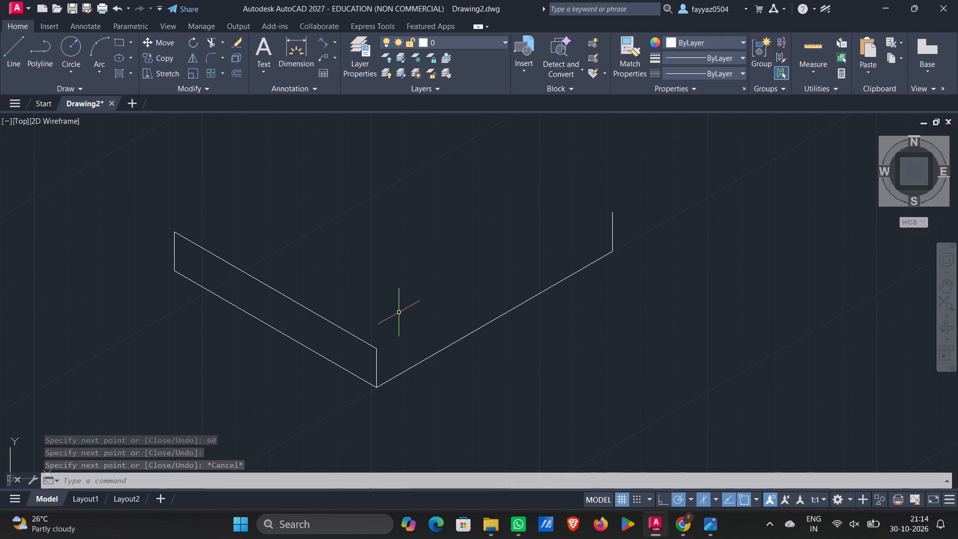
middle_click_drag(403, 297, 403, 318)
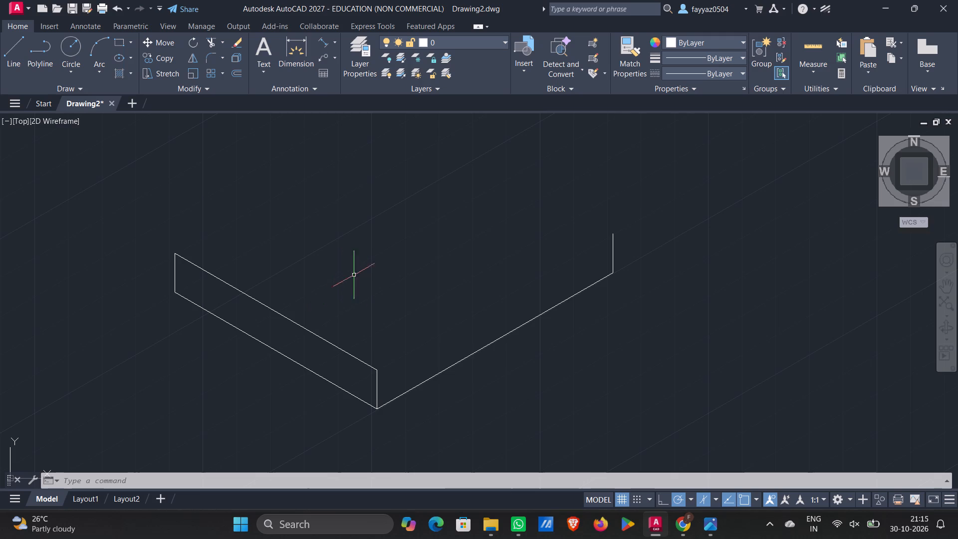
middle_click_drag(467, 292, 418, 317)
key("l")
key("Return")
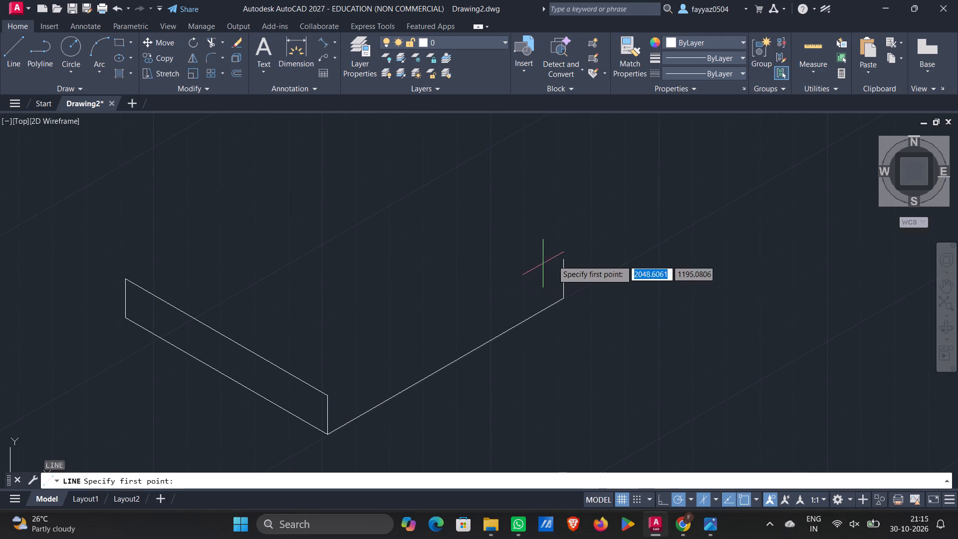
left_click(565, 260)
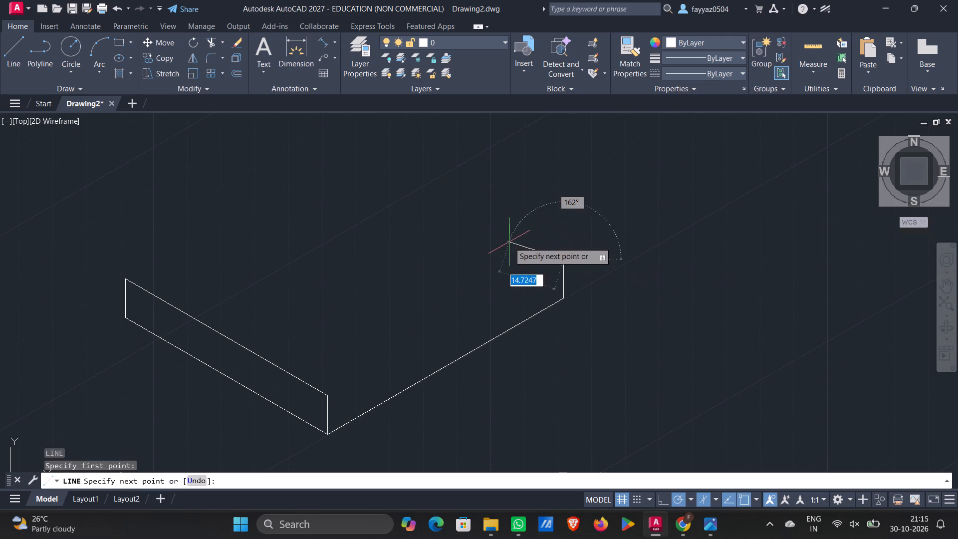
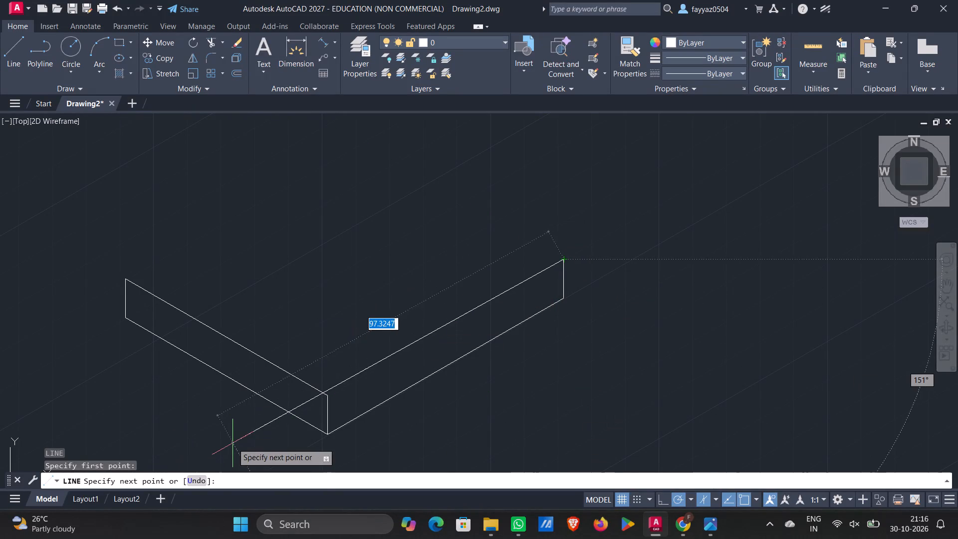
Complete the 70-unit top edge of the base face at the upper end of the shared corner vertical.
left_click(330, 391)
key("Escape")
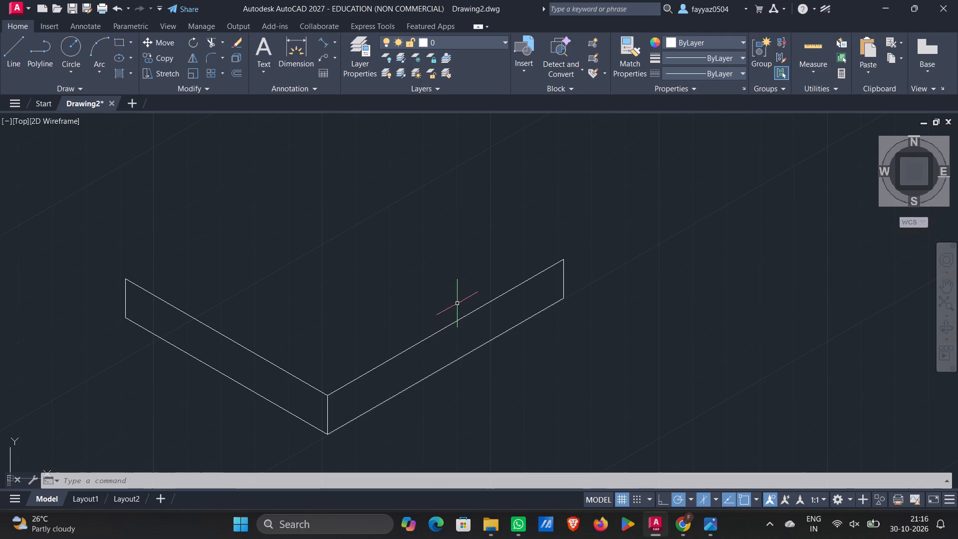
Draw a 10-unit line from the midpoint of the 70-unit top edge along it at 210°, toward the shared corner.
key("l")
key("Return")
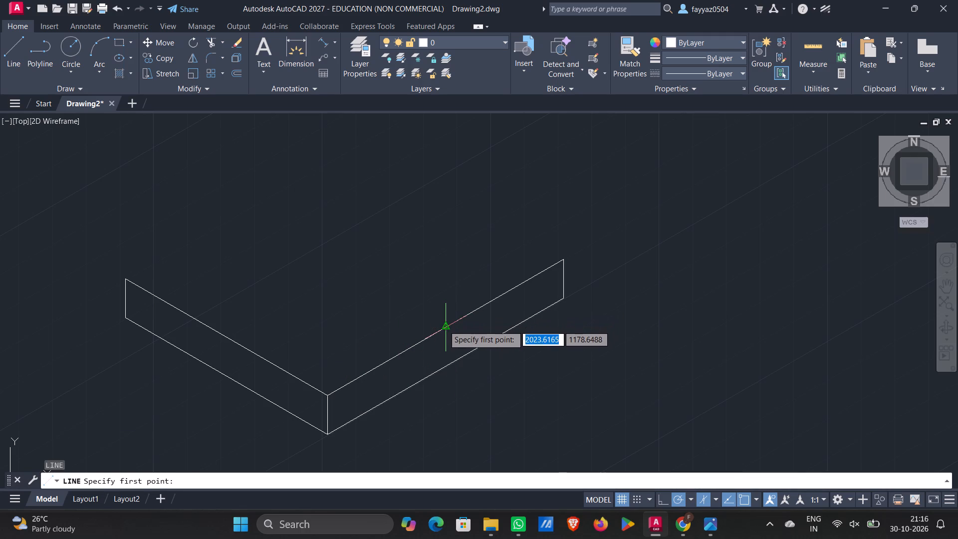
left_click(444, 325)
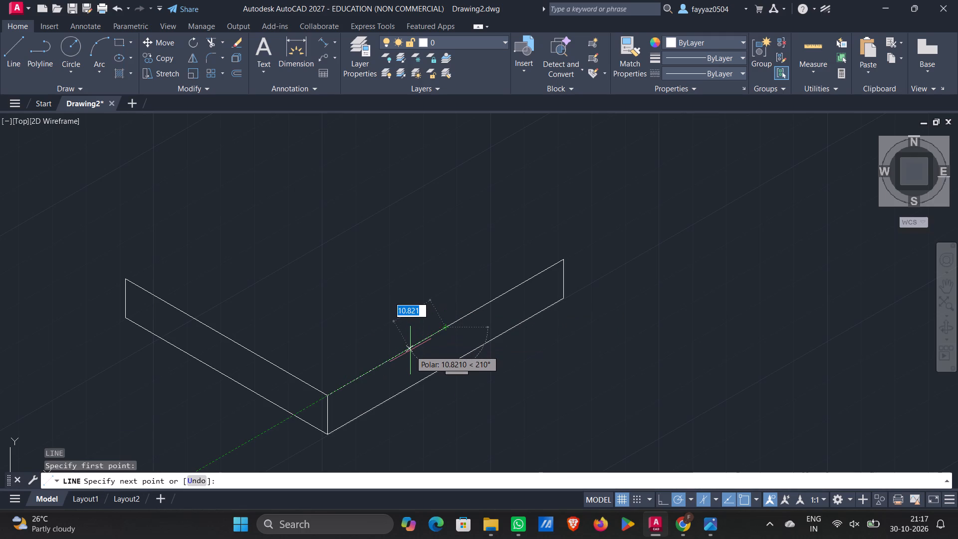
key("1")
key("0")
key("Return")
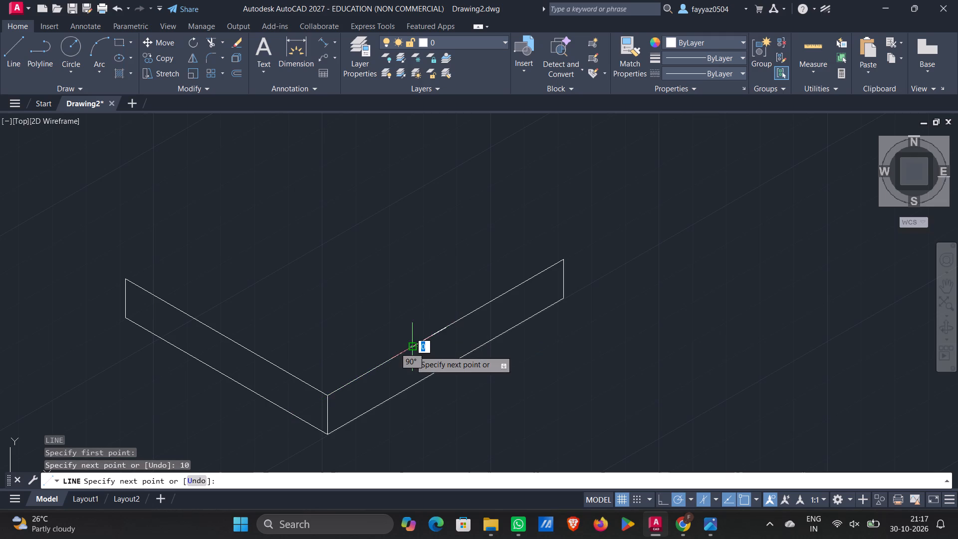
key("Escape")
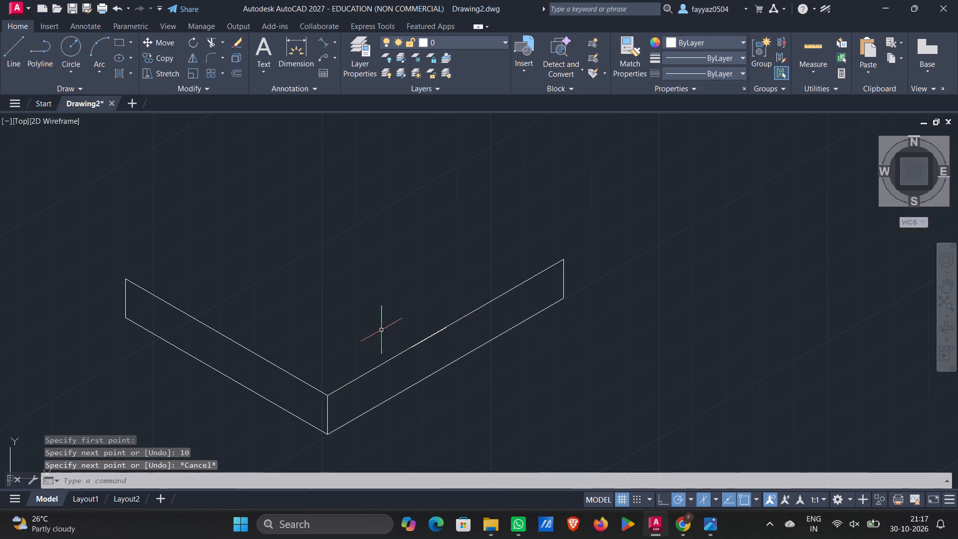
From the same midpoint, draw 10 units at 30°, 25 up and 20 at 210°, finishing at the first 10-unit line's free end.
key("l")
key("Return")
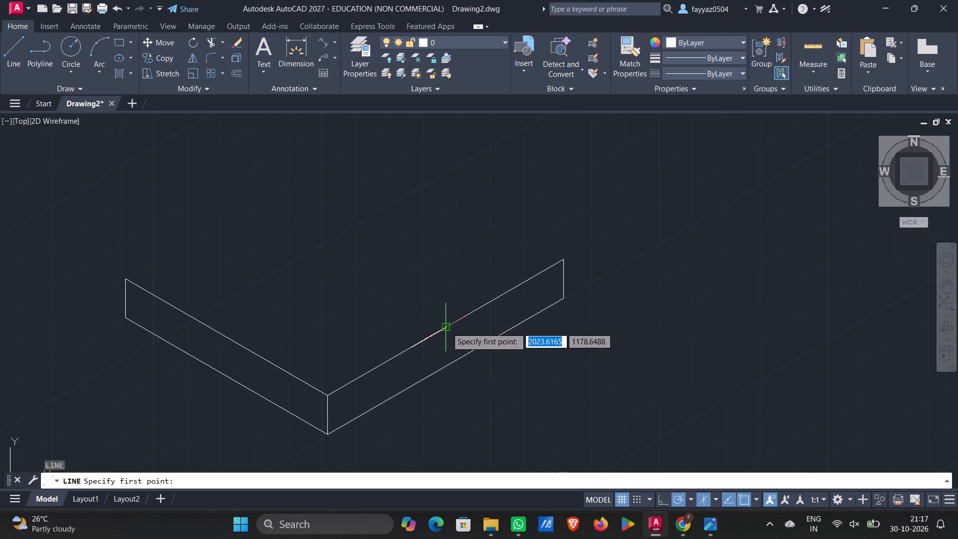
left_click(447, 327)
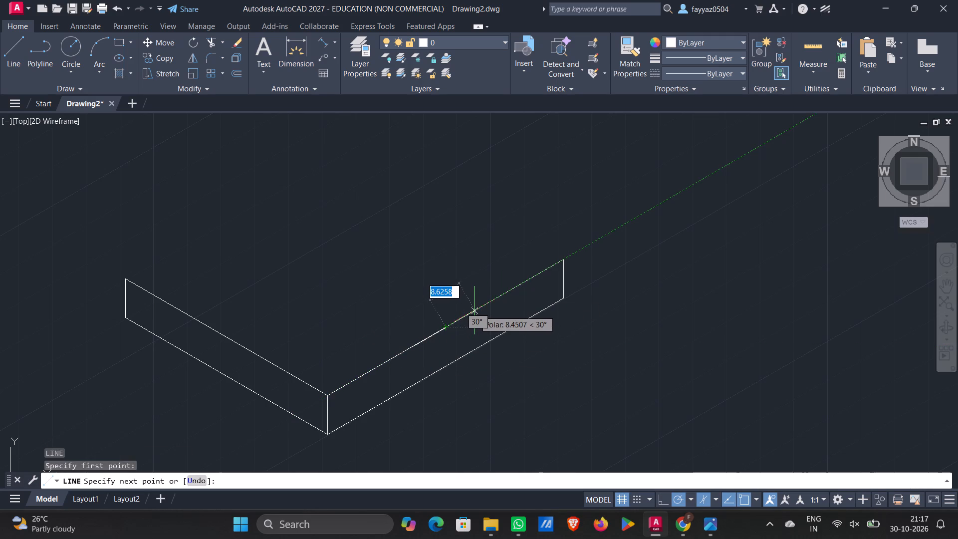
type("10")
key("Return")
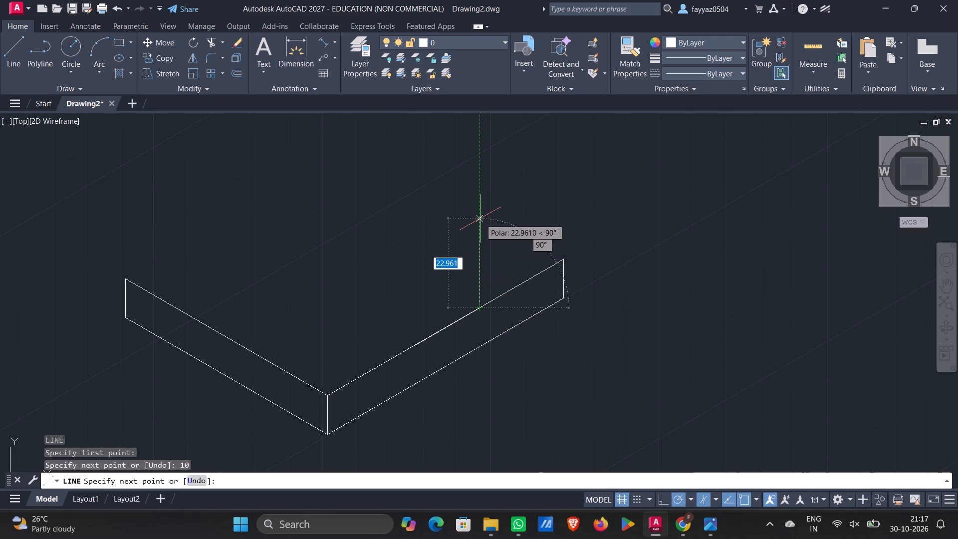
type("25")
key("Return")
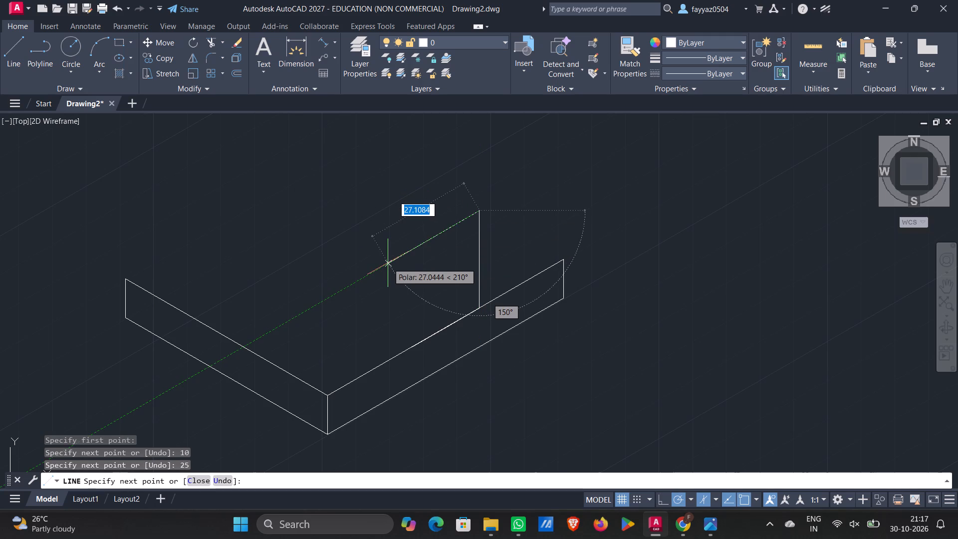
type("20")
key("Return")
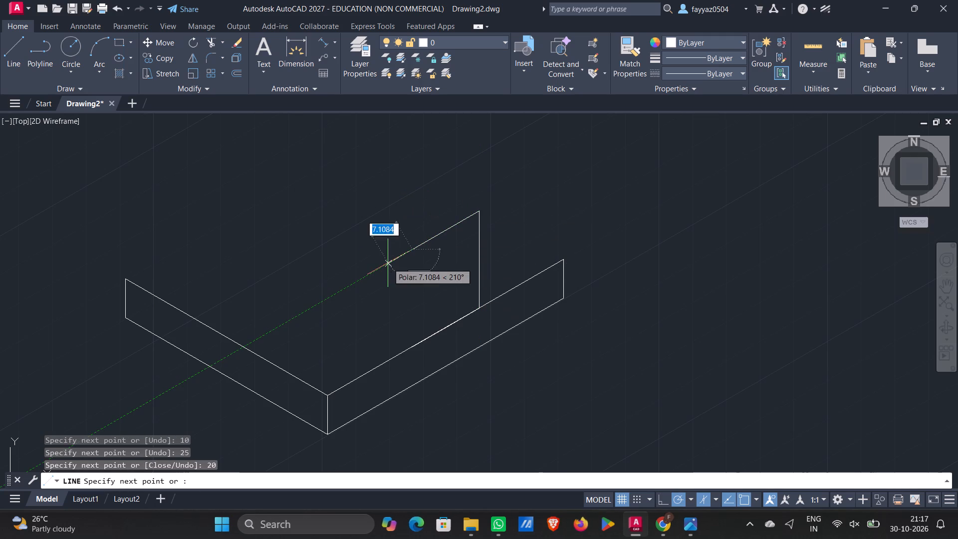
left_click(413, 345)
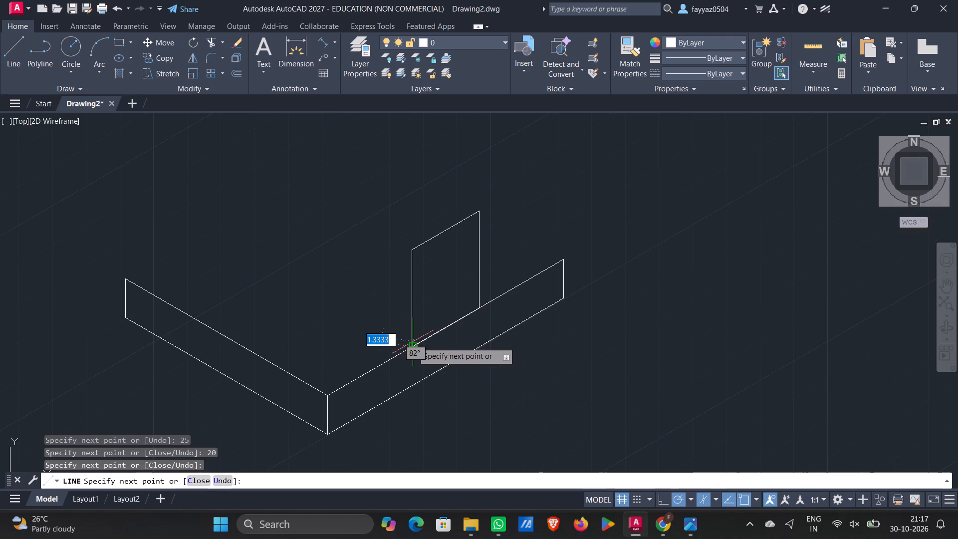
key("Escape")
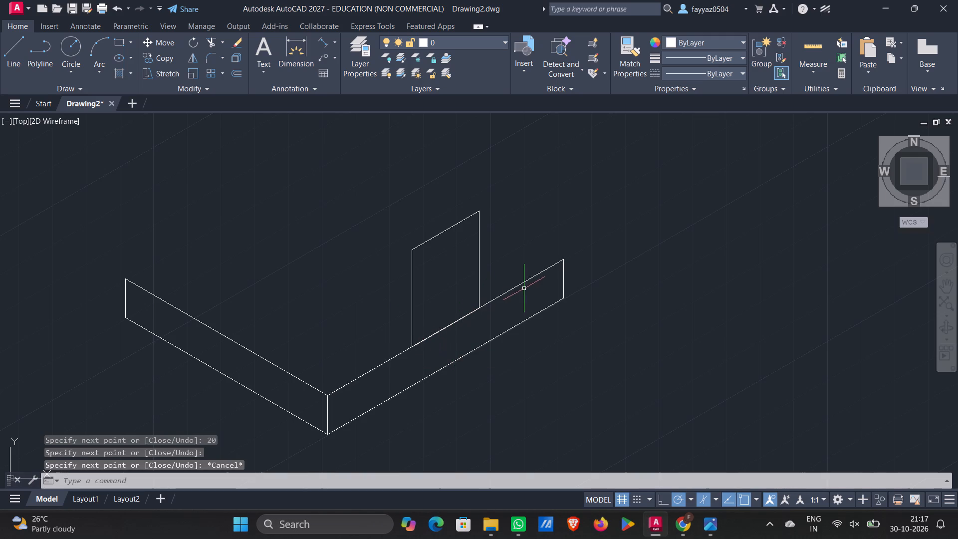
Erase the 70-unit top edge running beneath the 20 by 25 upright face.
left_click(521, 283)
key("Delete")
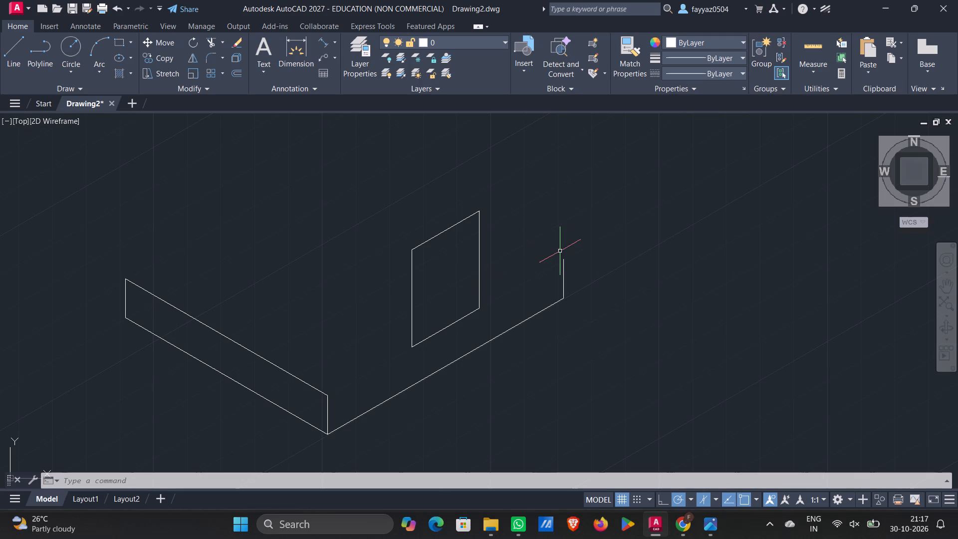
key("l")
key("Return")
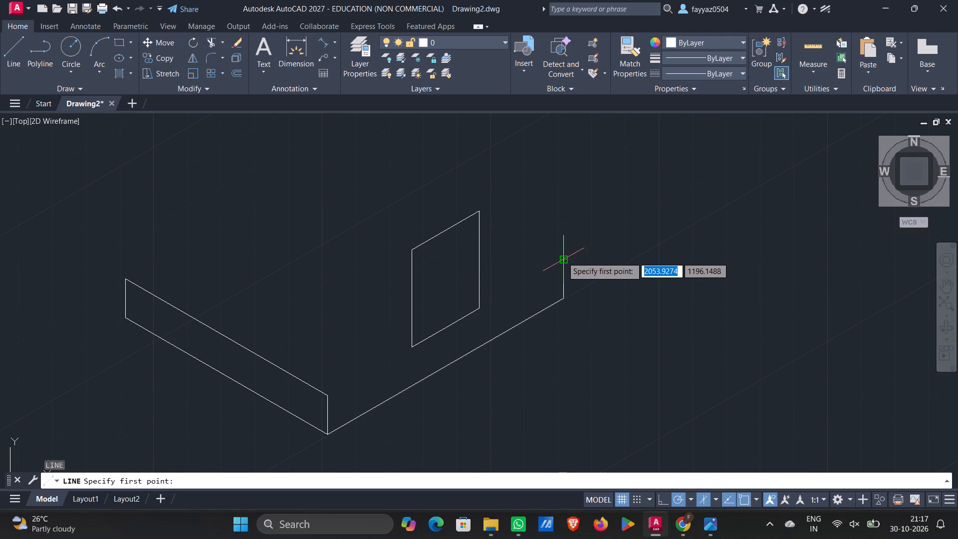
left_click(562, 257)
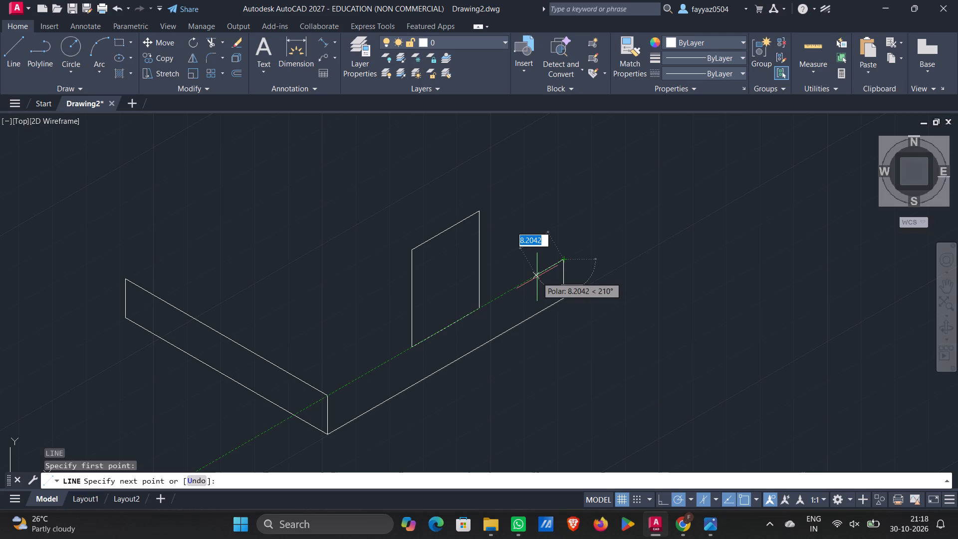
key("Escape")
From the shared corner's upper end, draw a 15-unit line at 30° and a 16-unit vertical line upward.
key("l")
key("Return")
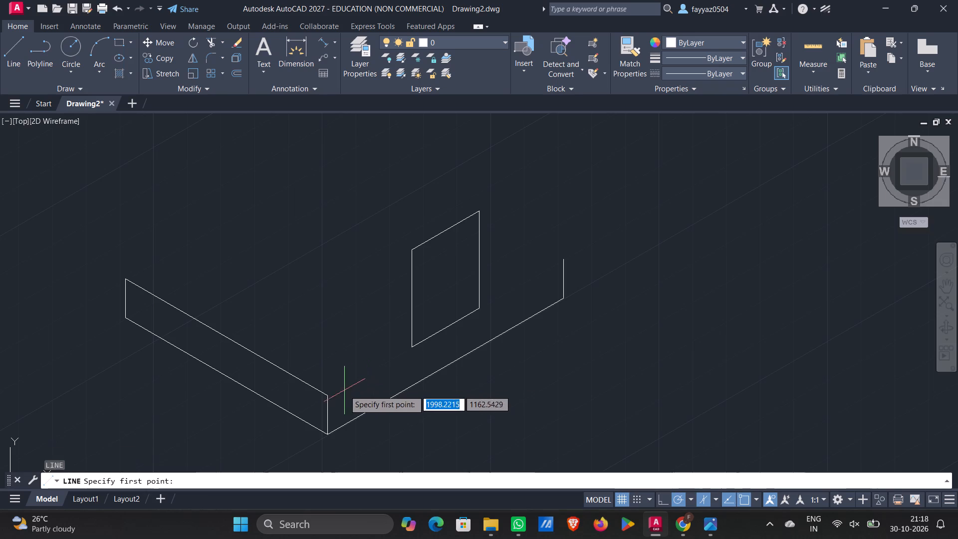
left_click(326, 393)
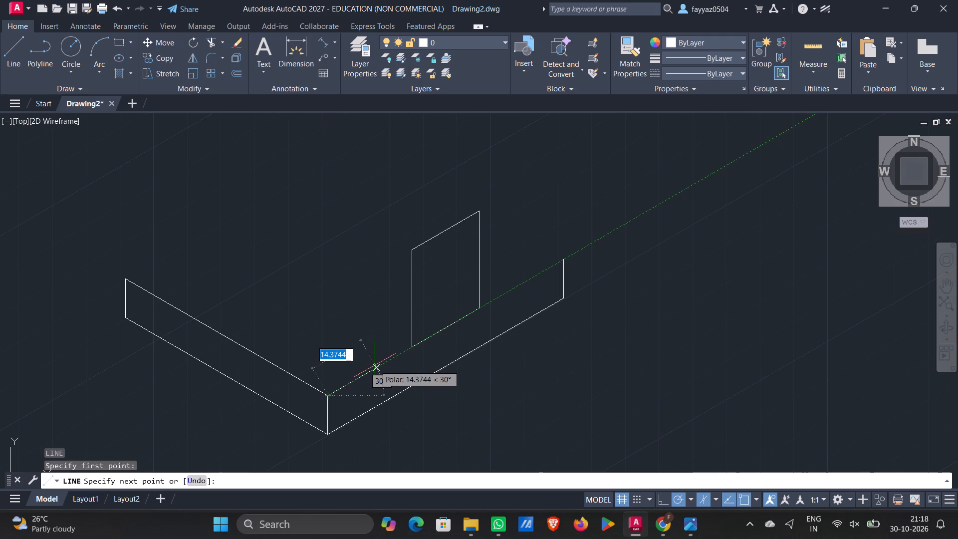
key("1")
key("5")
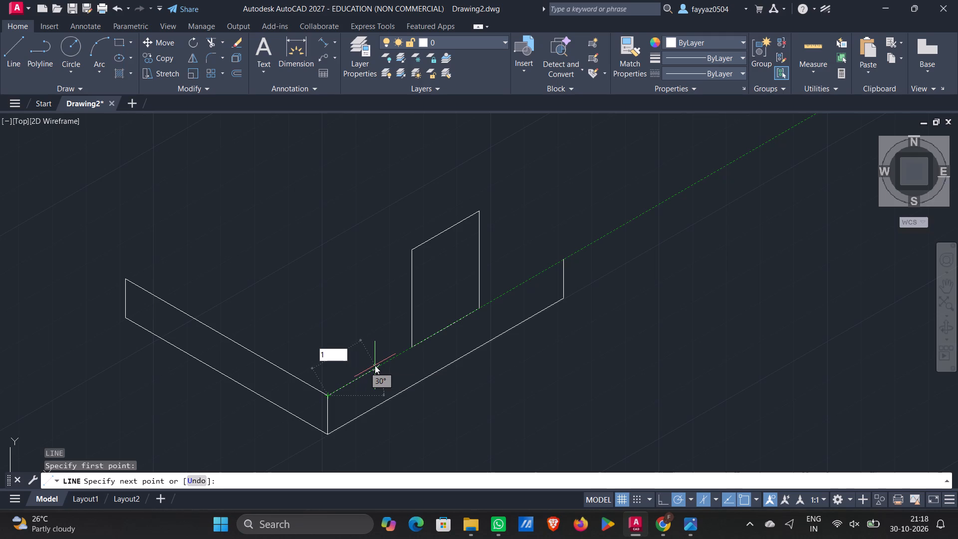
key("Return")
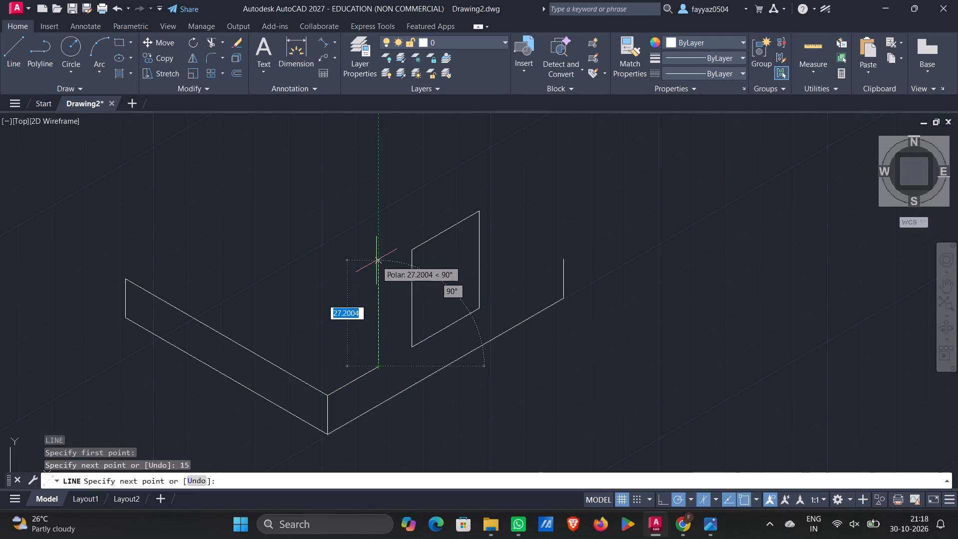
type("16")
key("Return")
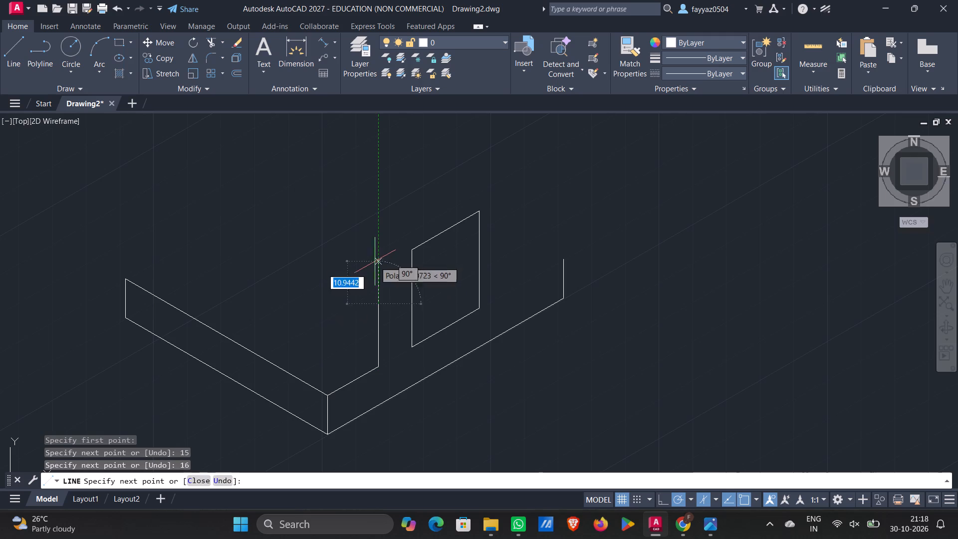
key("Escape")
Draw a sloped line from the shared corner's upper end to the top of the 16-unit vertical.
key("l")
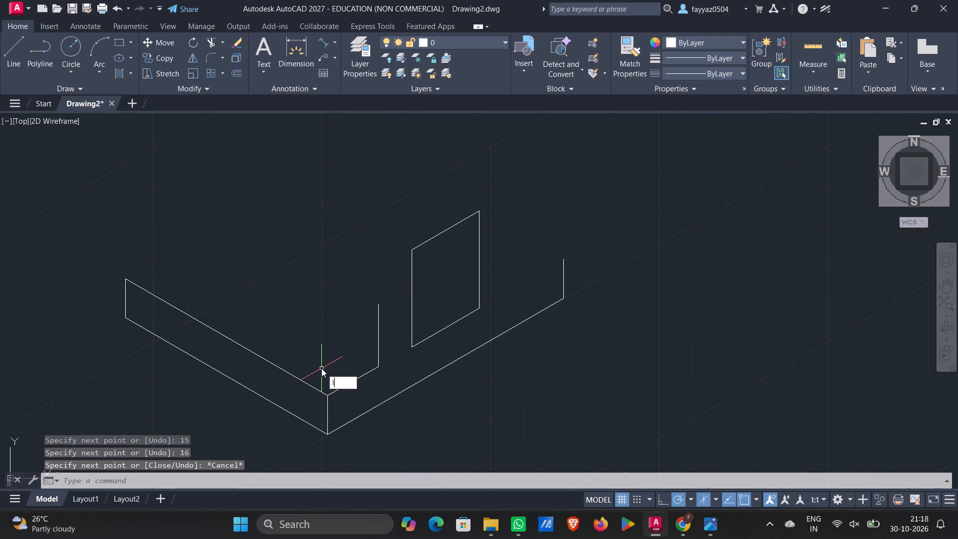
key("Return")
left_click(328, 395)
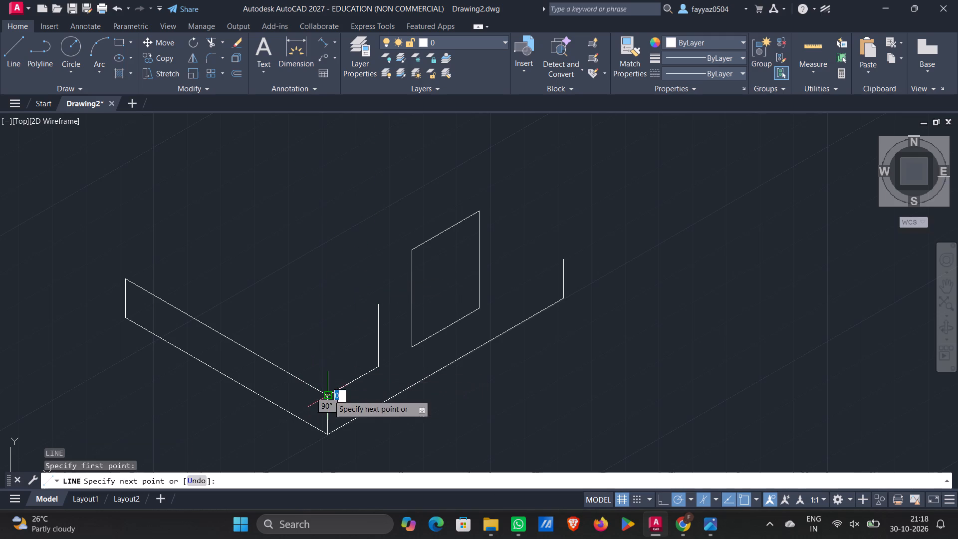
left_click(380, 302)
key("Escape")
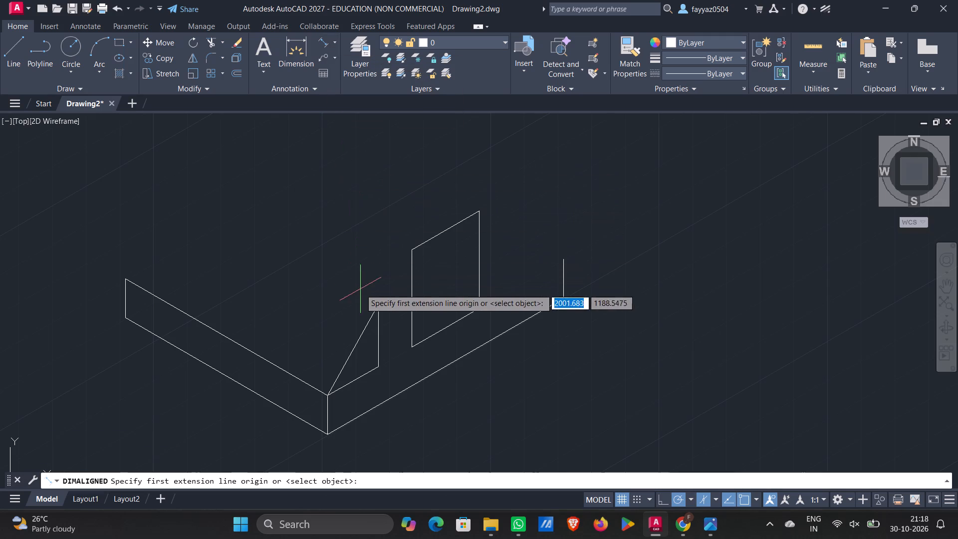
Check the sloped line's length with an aligned dimension, without placing it.
left_click(375, 305)
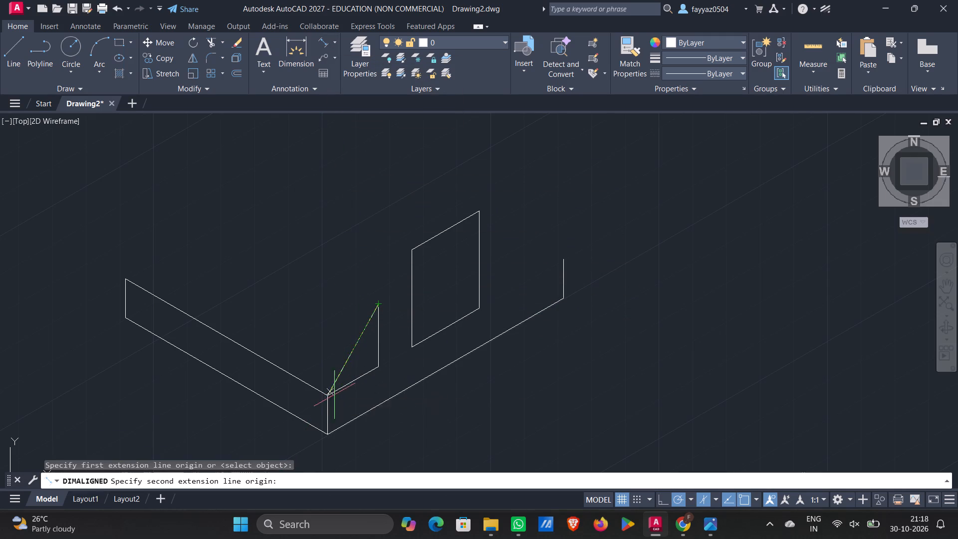
left_click(329, 395)
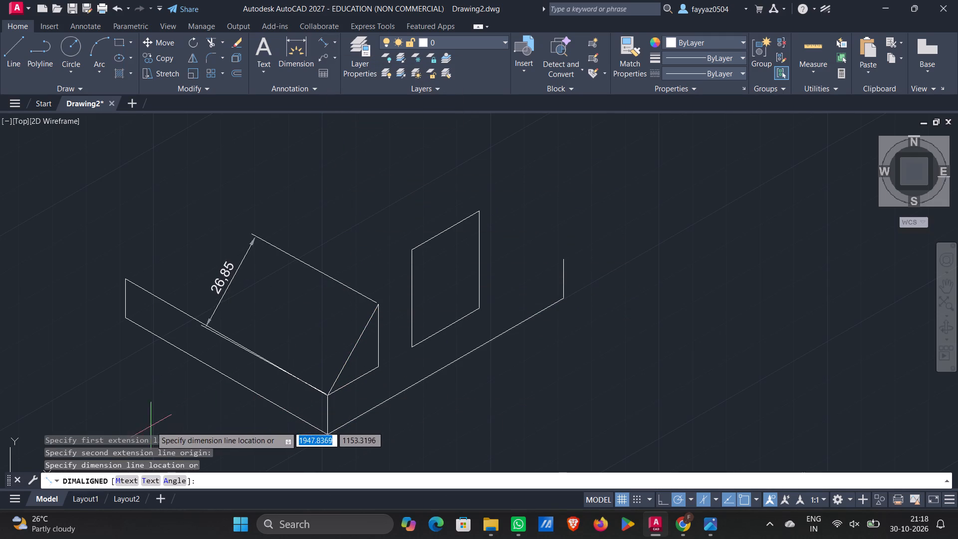
key("Escape")
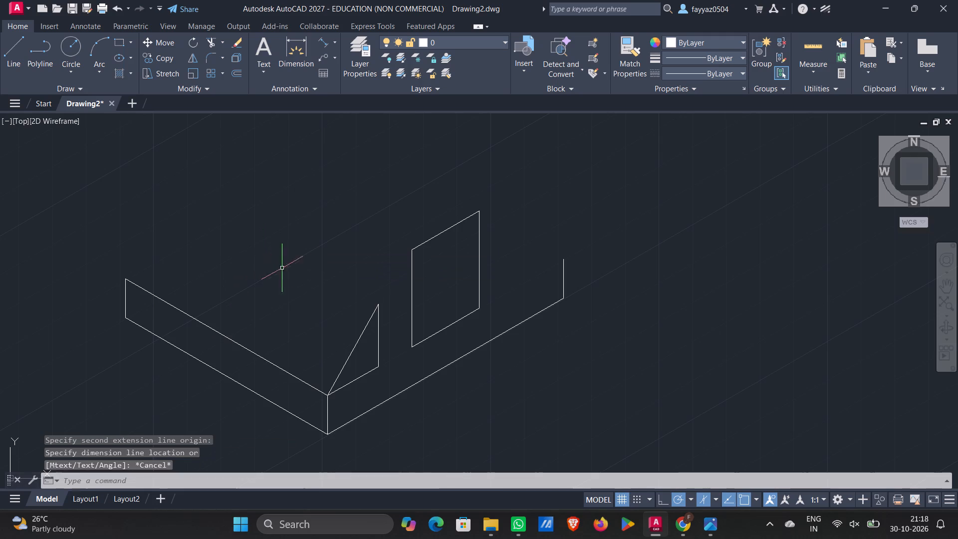
Check the height of the vertical beside the sloped line with a linear dimension, without placing it.
left_click(329, 41)
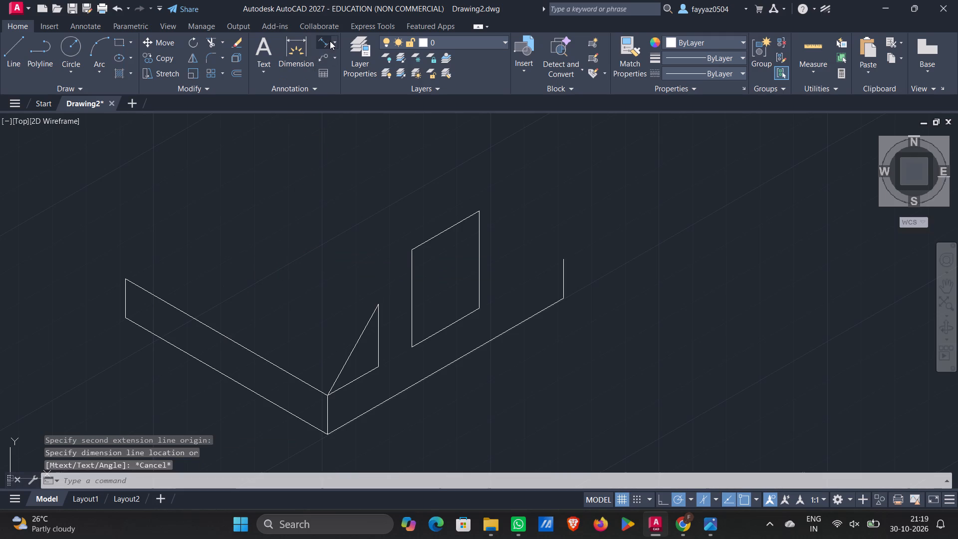
left_click(334, 38)
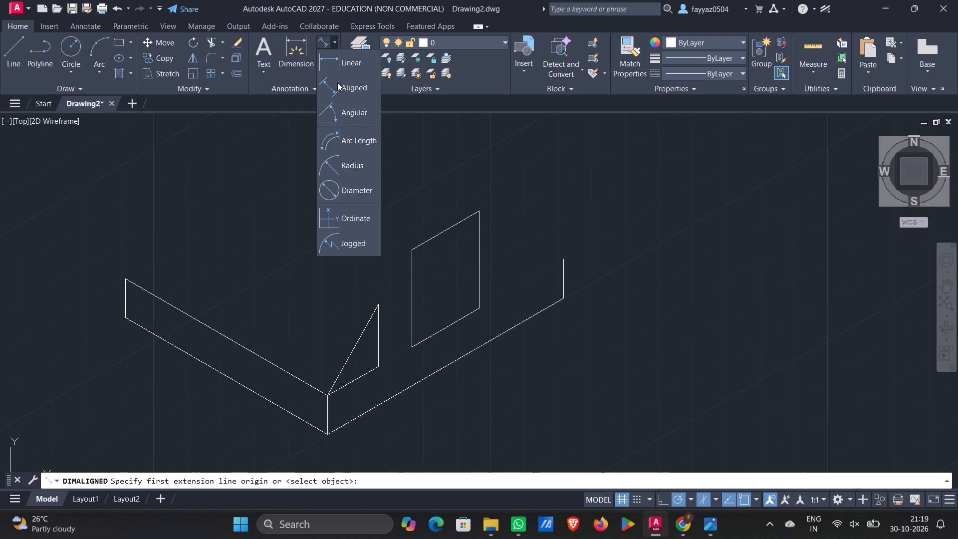
left_click(345, 59)
left_click(375, 306)
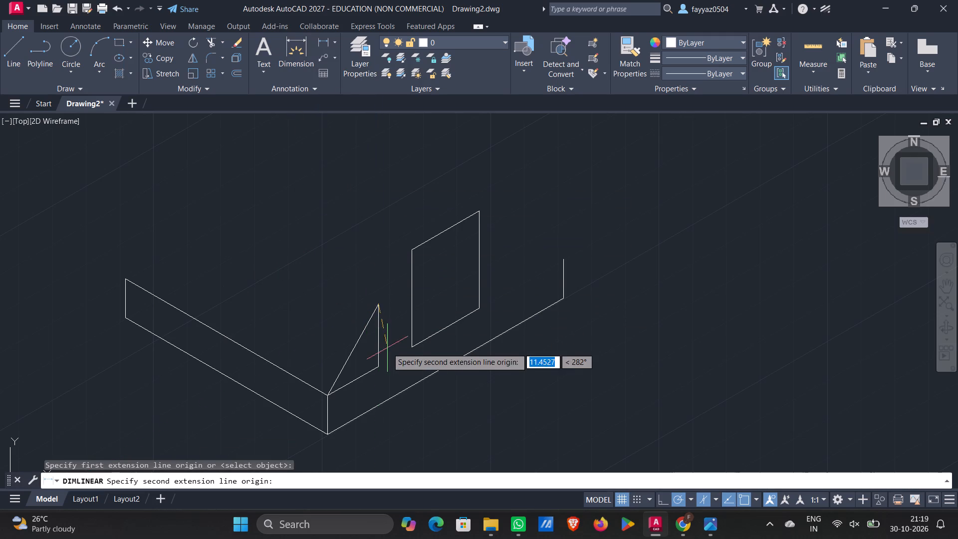
left_click(381, 364)
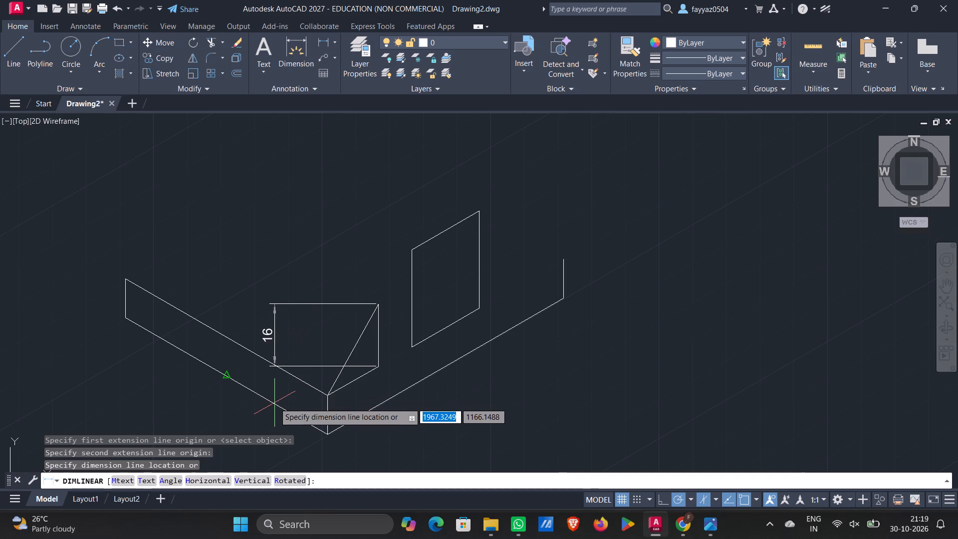
key("Escape")
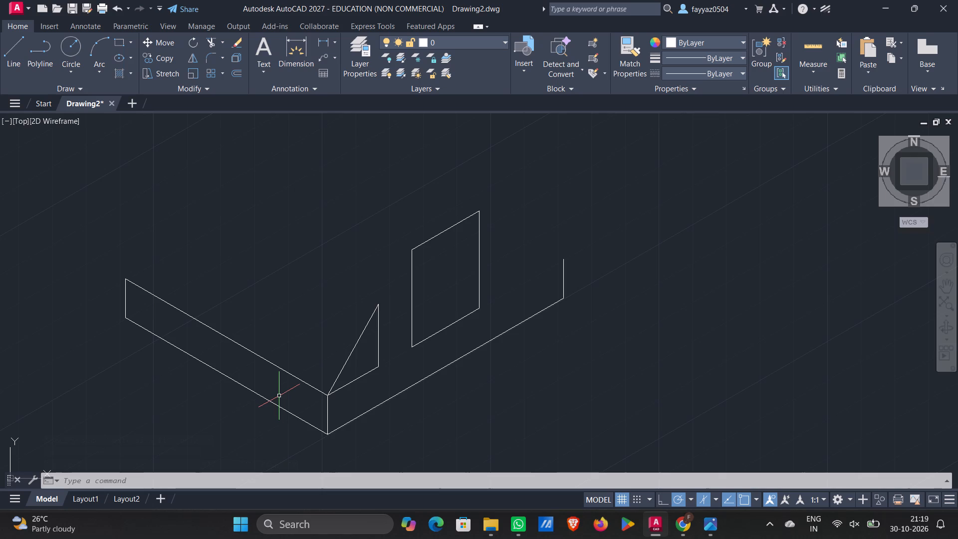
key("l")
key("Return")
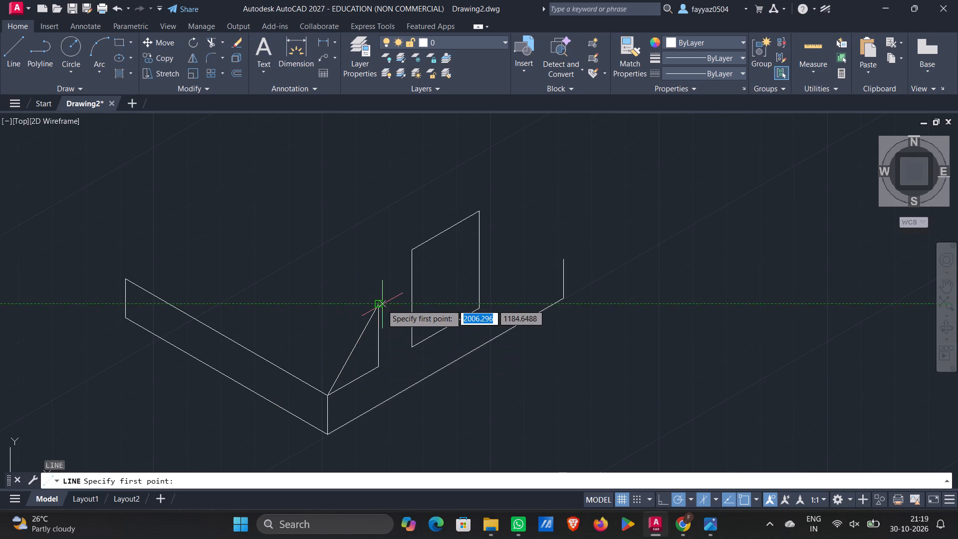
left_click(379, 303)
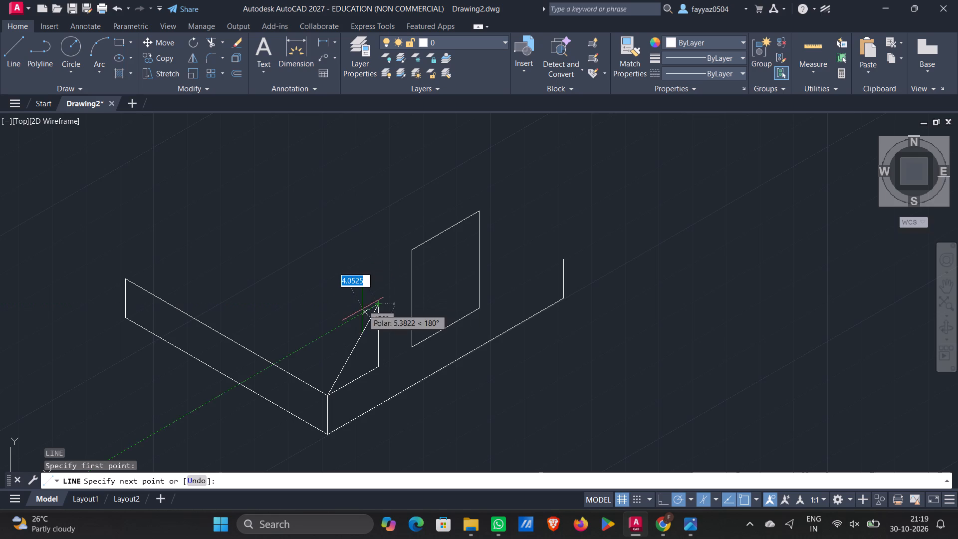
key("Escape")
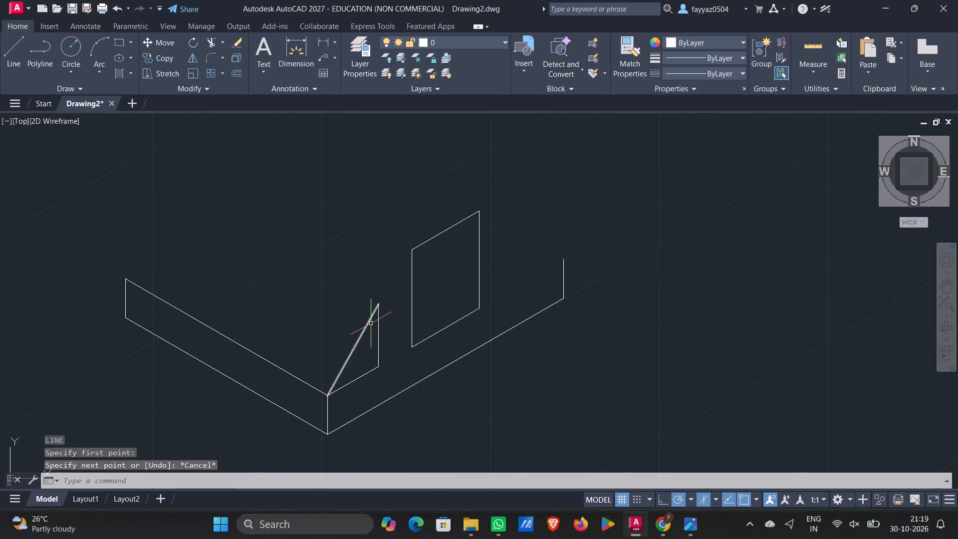
Delete the sloped line, the vertical beside it and the 15-unit line at the base's shared corner.
left_click(368, 321)
left_click(376, 327)
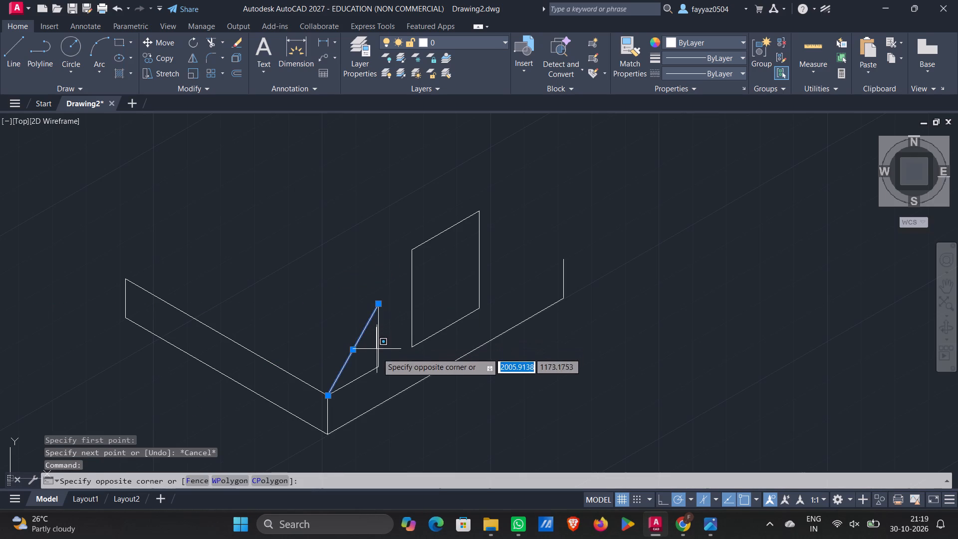
left_click(389, 346)
left_click(382, 348)
left_click(330, 373)
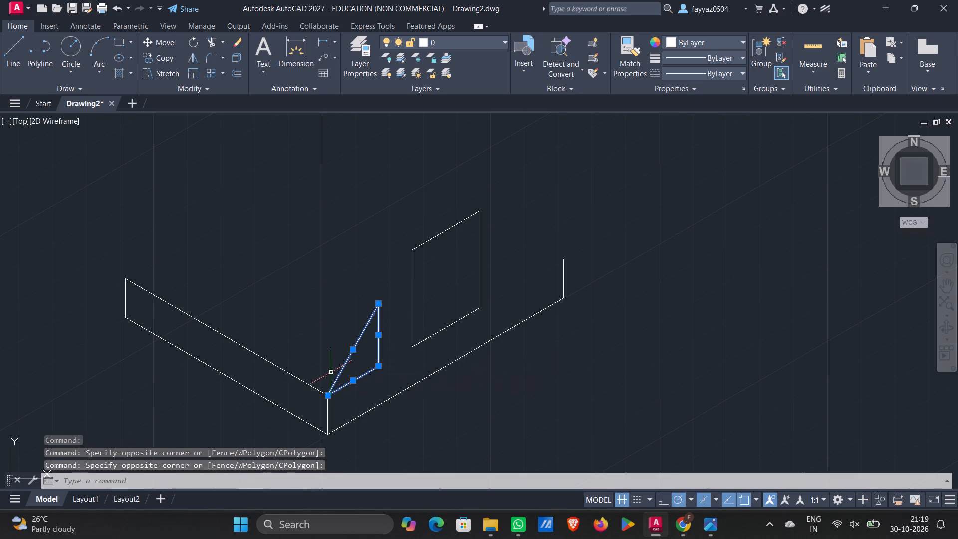
key("Delete")
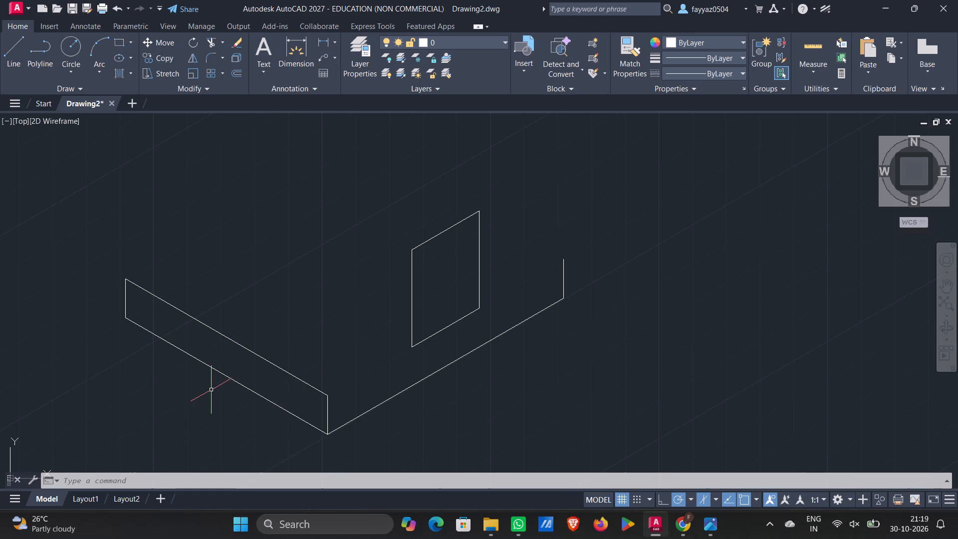
Draw a 16-unit line at 60° from the upper far-left corner of the base's 60-unit face.
key("l")
key("Return")
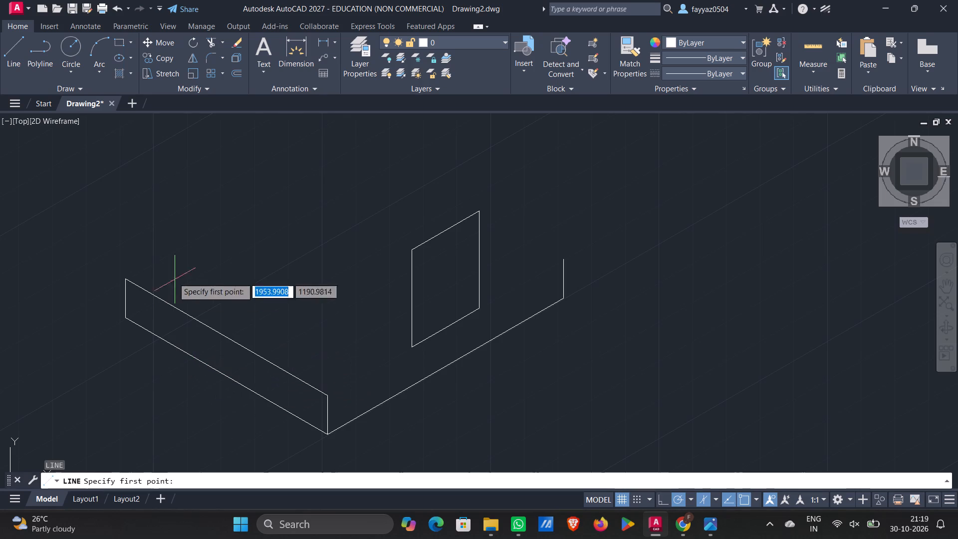
left_click(128, 278)
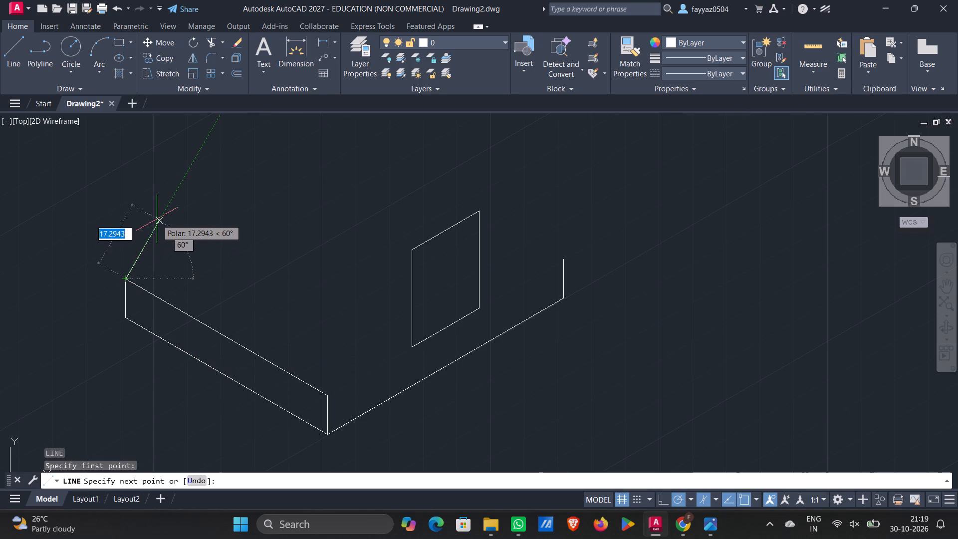
type("16")
key("Return")
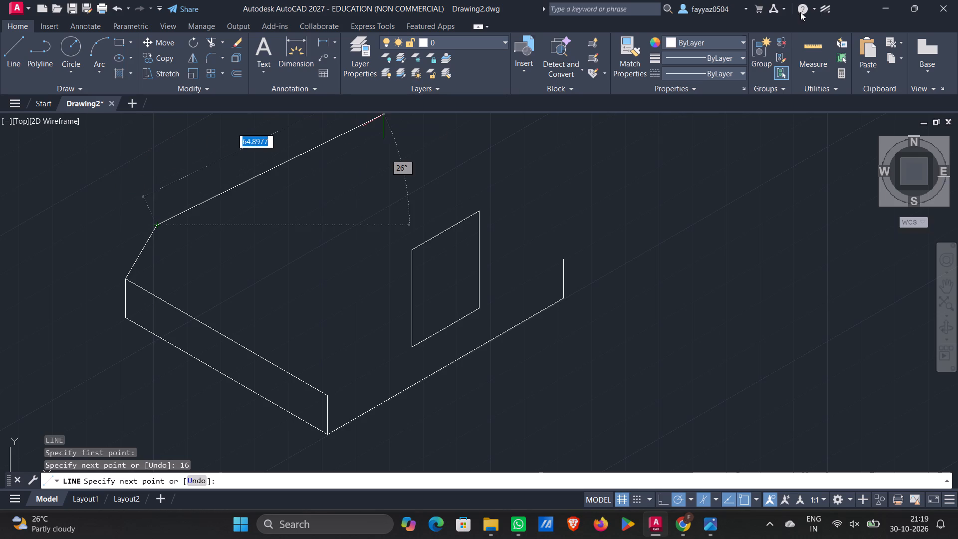
Calculate 60-10 and subtract 16 from the result with the quick calculator.
left_click(843, 67)
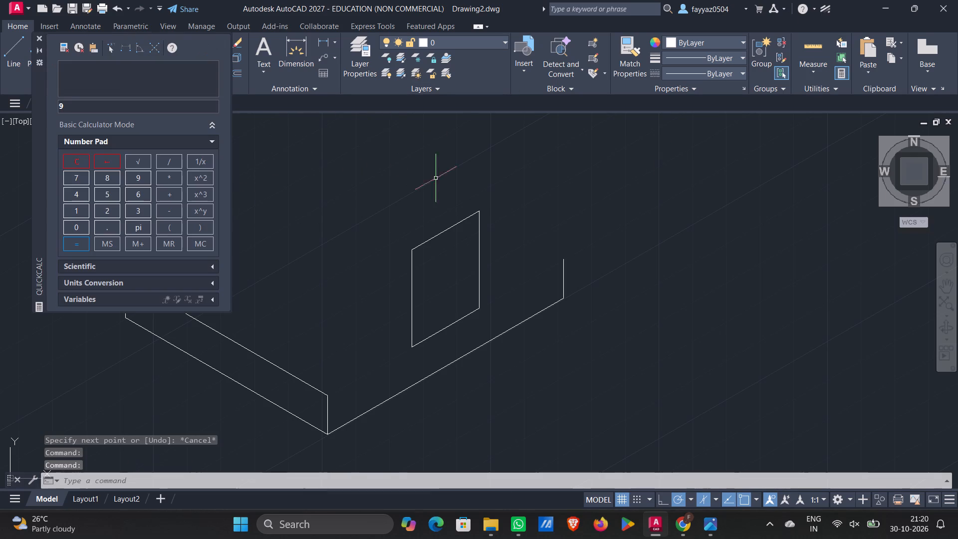
left_click(145, 194)
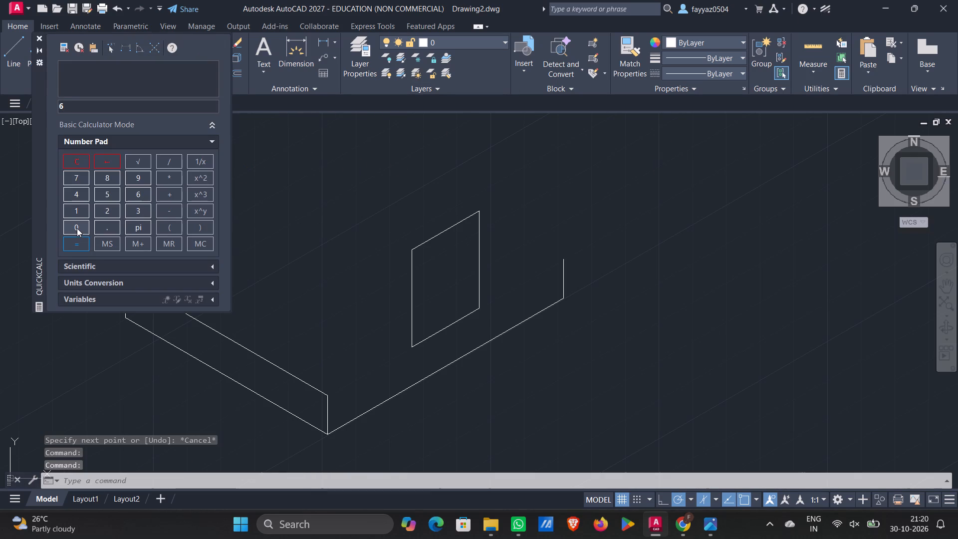
left_click(77, 228)
left_click(163, 213)
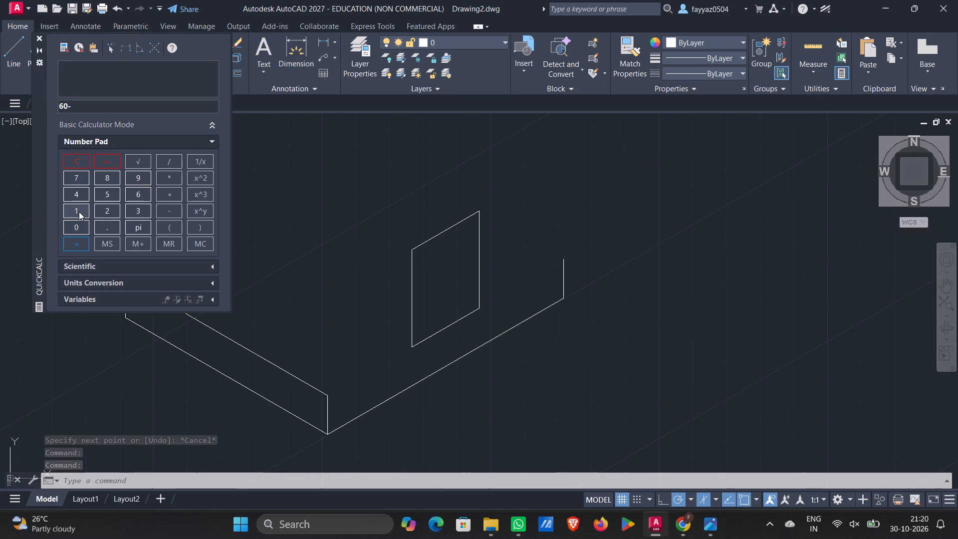
left_click(79, 212)
left_click(81, 224)
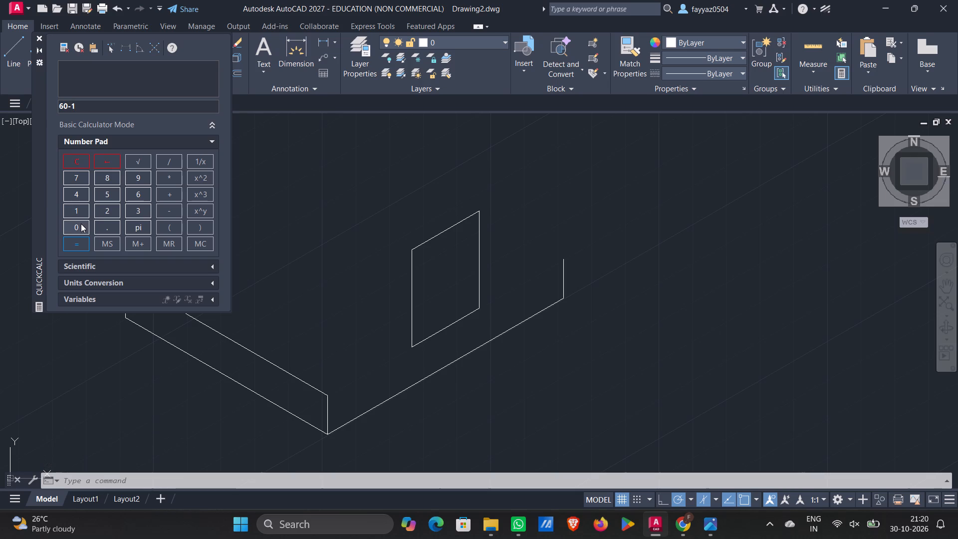
left_click(77, 242)
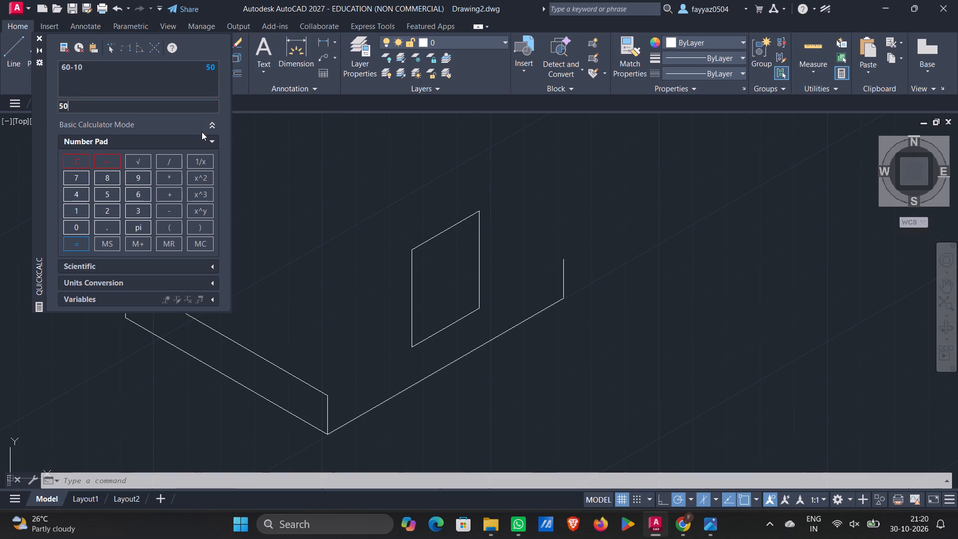
left_click(170, 208)
left_click(69, 214)
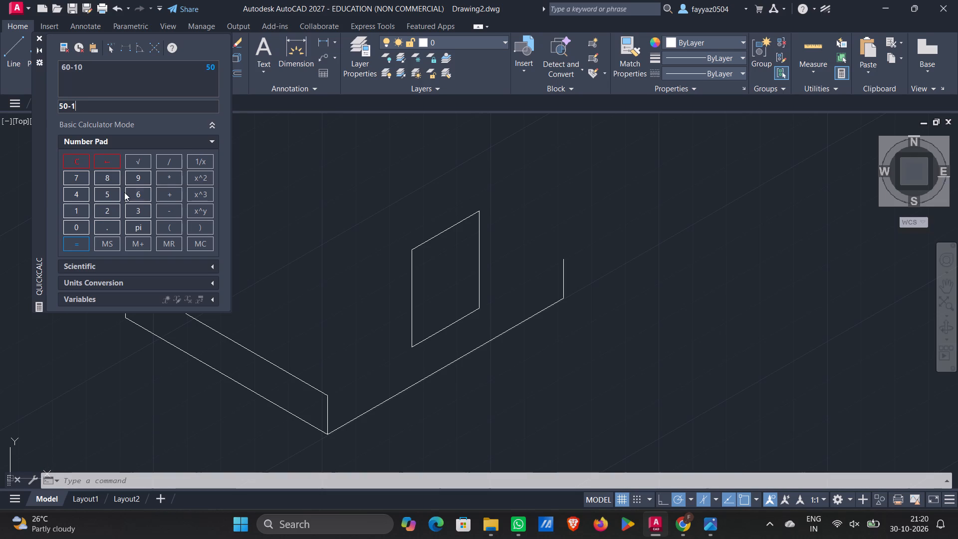
left_click(134, 190)
left_click(80, 244)
left_click(39, 34)
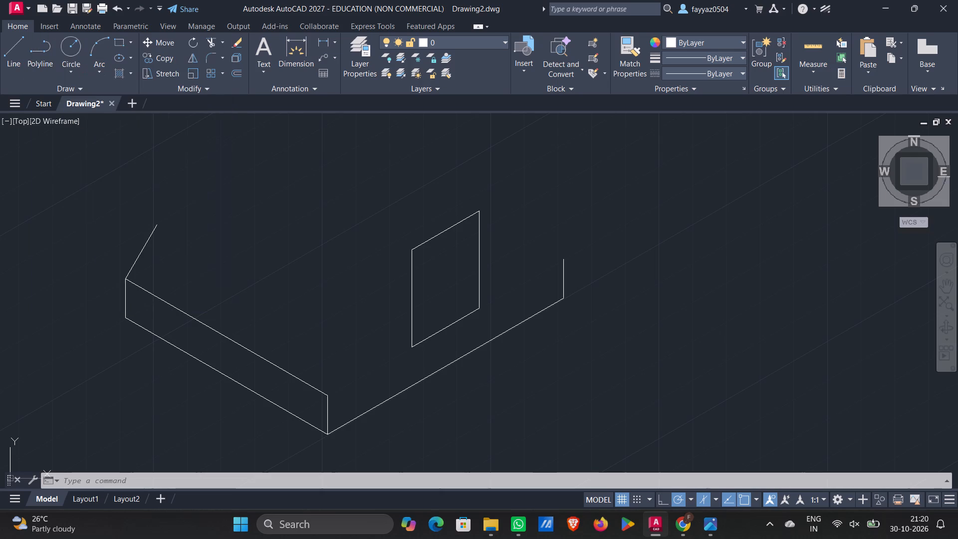
From the sloped line's upper end, draw a 34-unit vertical line upward and a 40-unit line at 30°.
key("l")
key("Return")
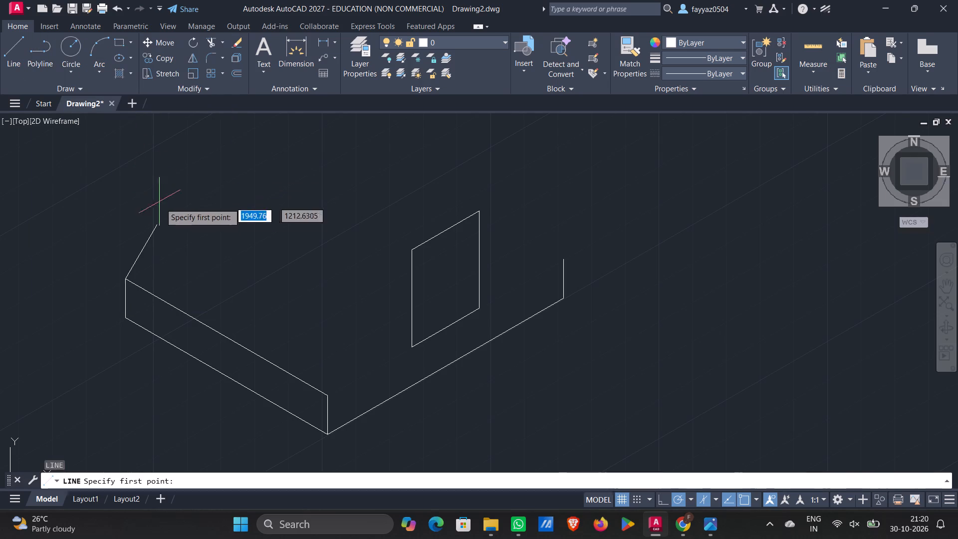
left_click(154, 225)
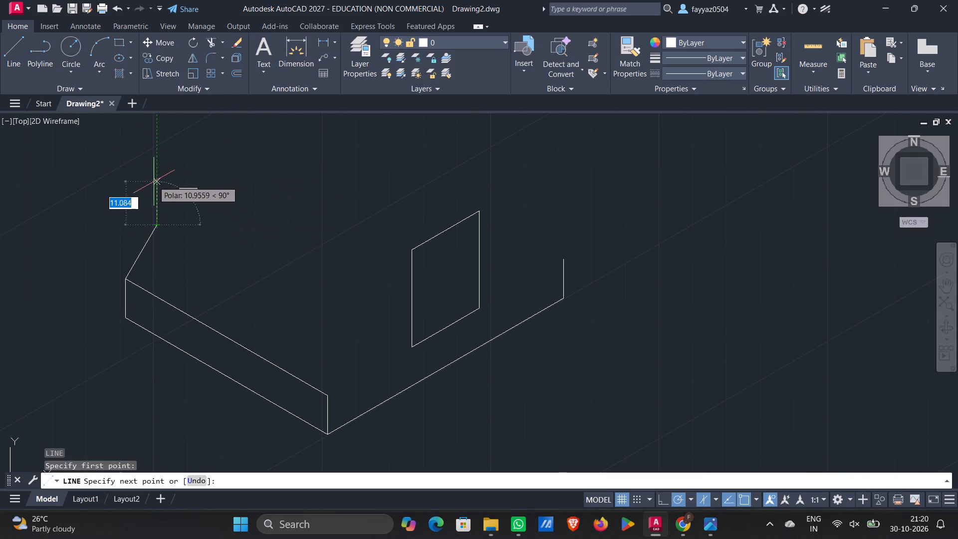
type("34")
key("Return")
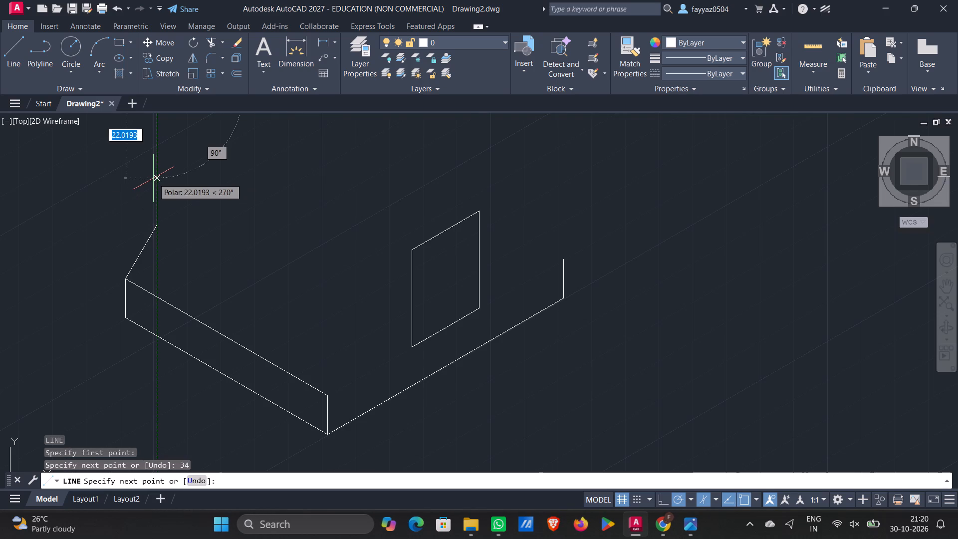
scroll(153, 178, "down", 2)
middle_click_drag(166, 179, 323, 322)
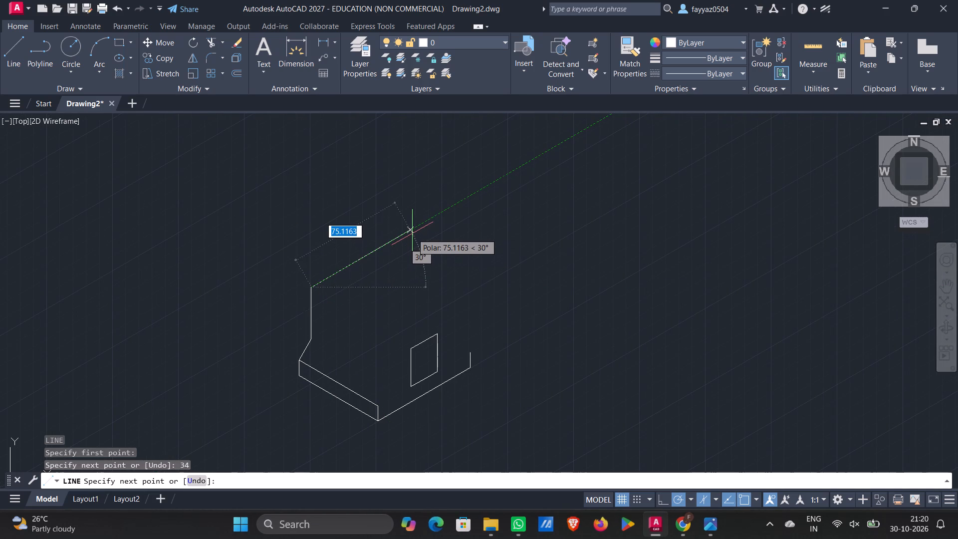
type("40")
key("Return")
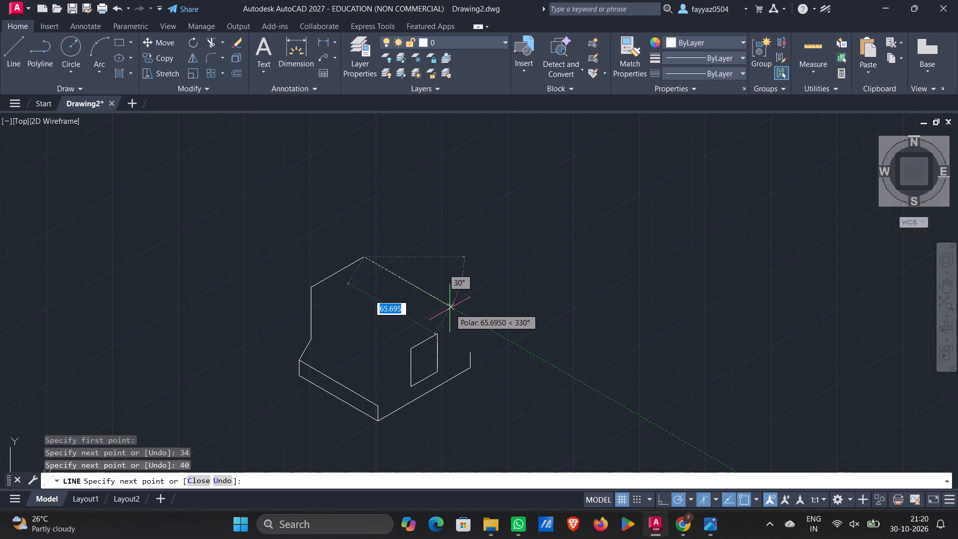
Calculate 60-15 with the quick calculator.
left_click(842, 75)
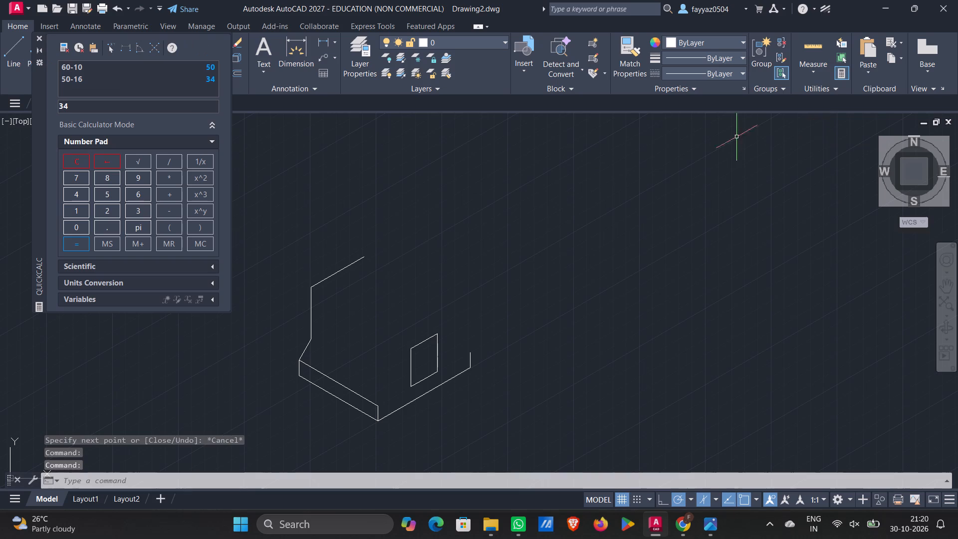
left_click(142, 189)
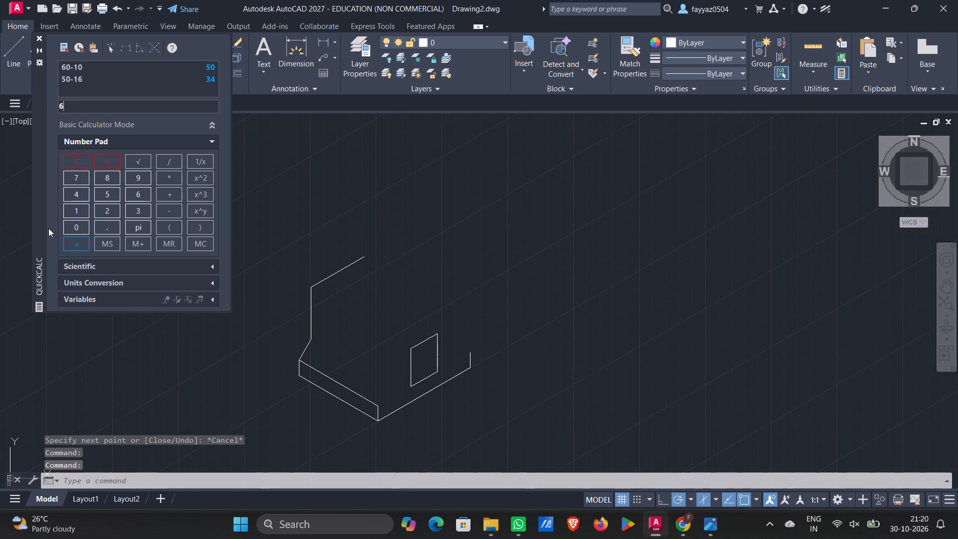
left_click(83, 227)
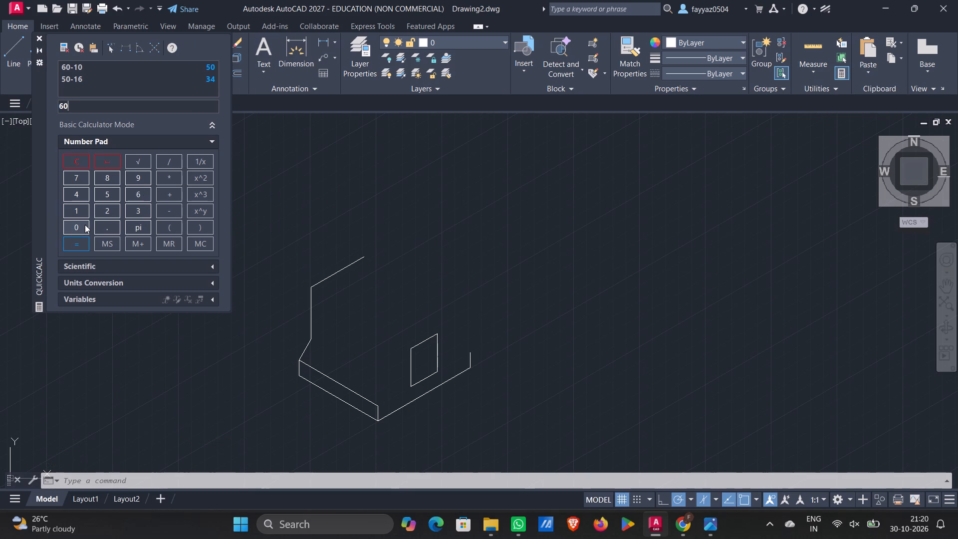
left_click(74, 209)
left_click(75, 160)
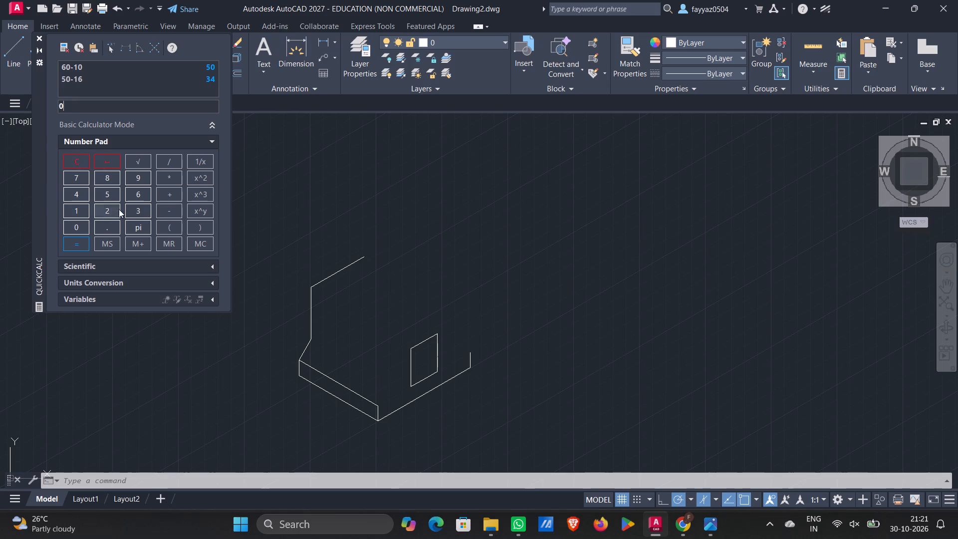
left_click(137, 197)
left_click(82, 224)
left_click(168, 216)
left_click(81, 212)
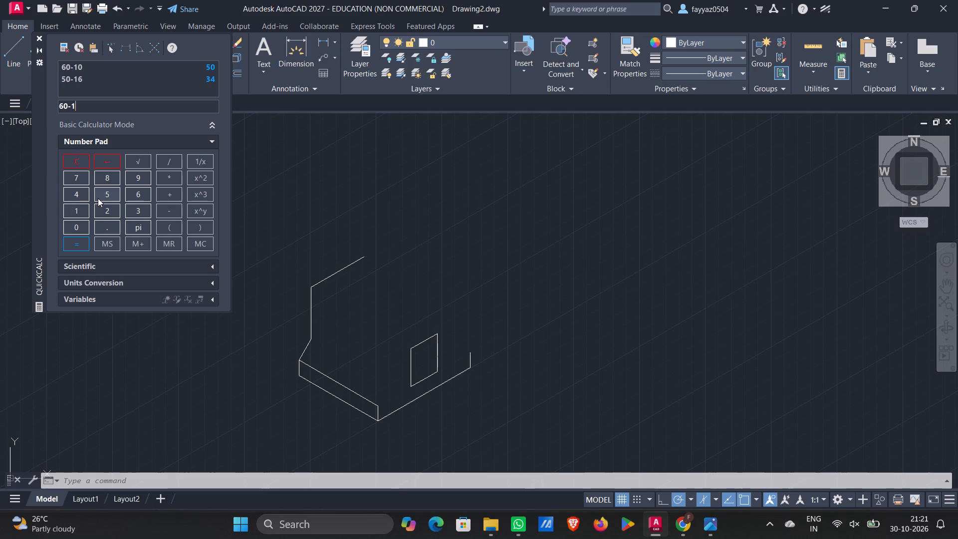
left_click(100, 196)
left_click(75, 244)
left_click(37, 34)
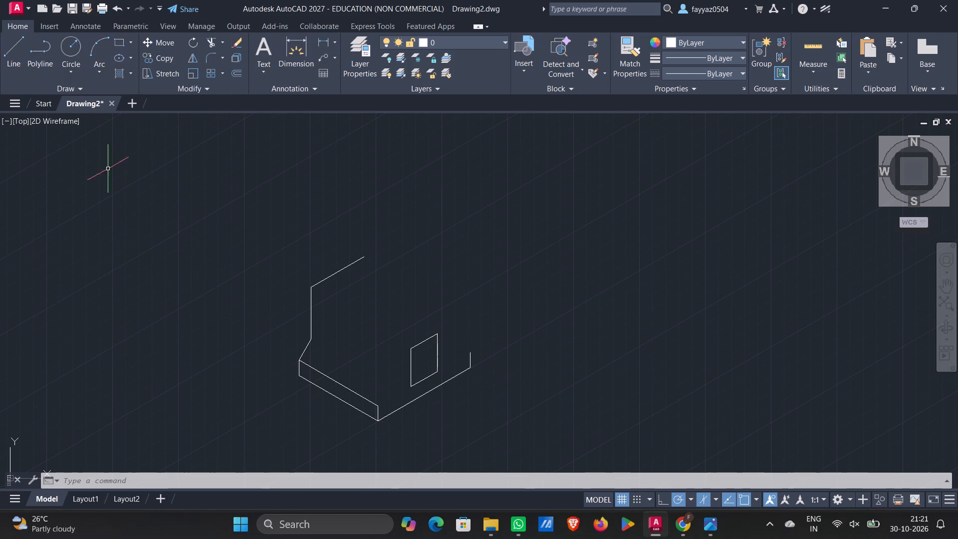
Complete the top face with a 45-unit line at 330°, a 40-unit line at 210° and a closing line to the 34-unit vertical's top.
key("l")
key("Return")
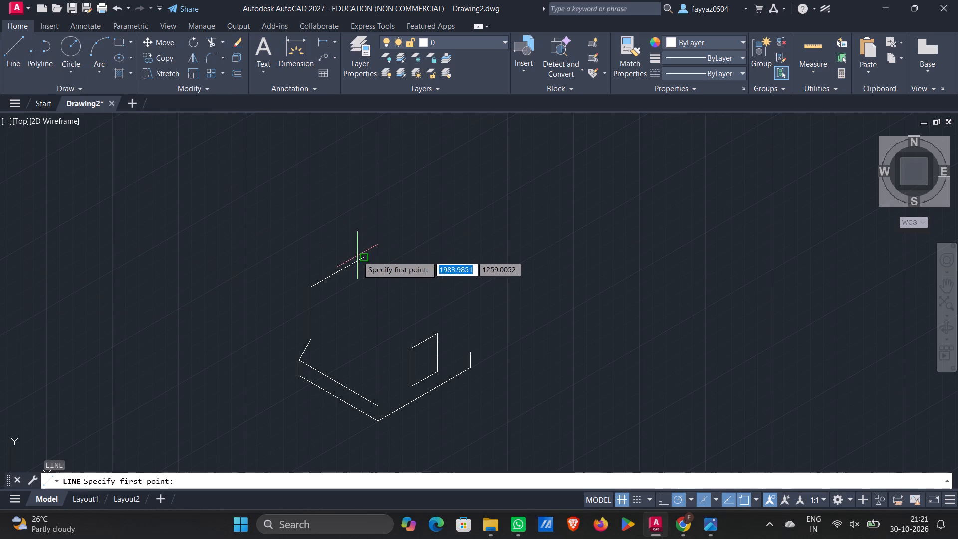
left_click(362, 260)
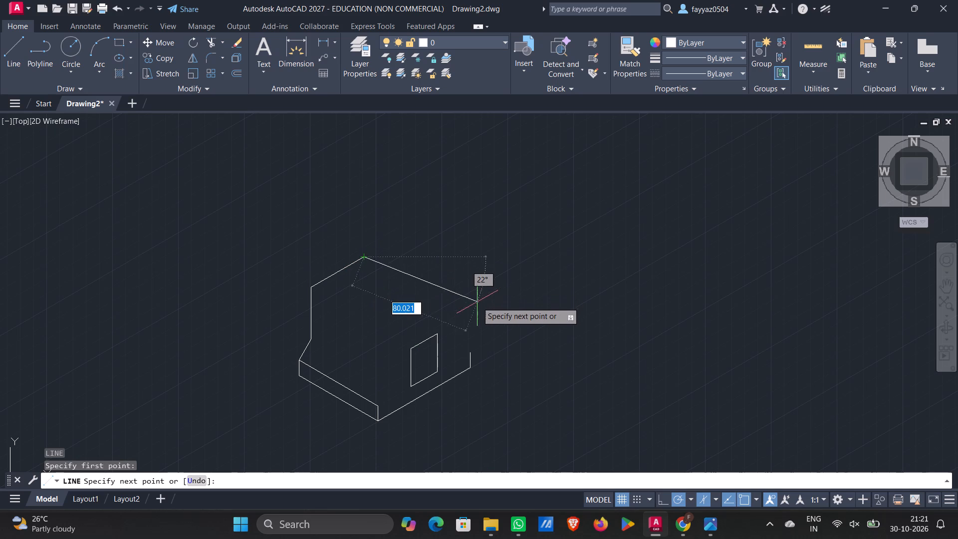
type("45")
key("Return")
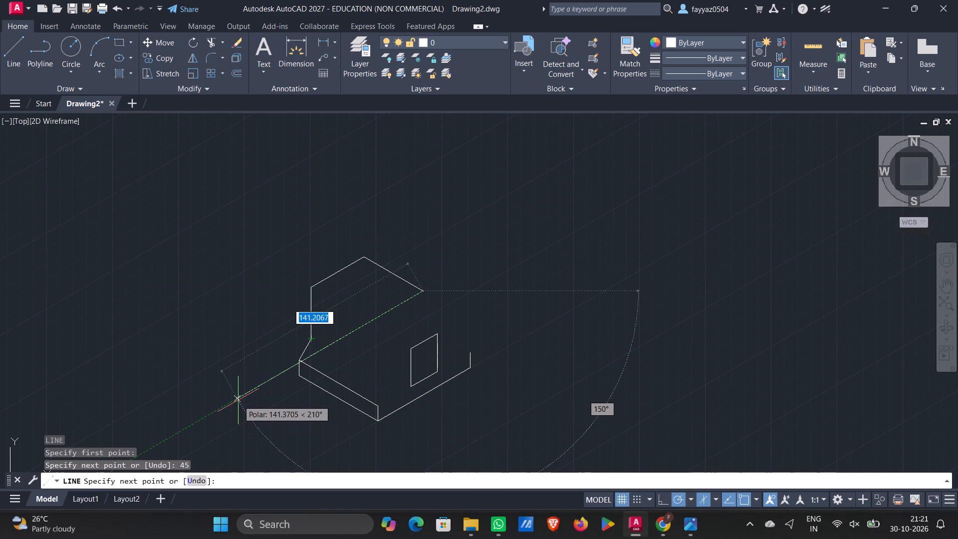
type("40")
key("Return")
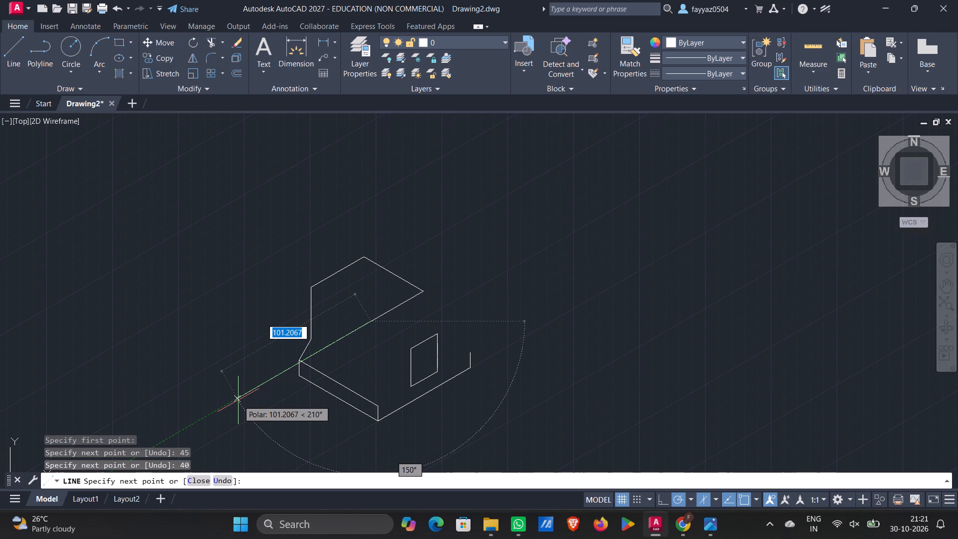
left_click(312, 286)
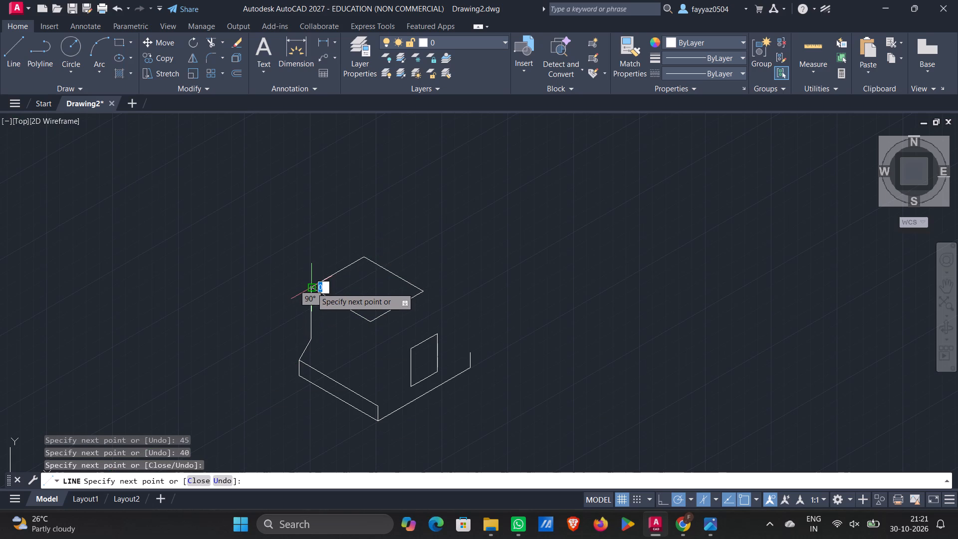
key("Escape")
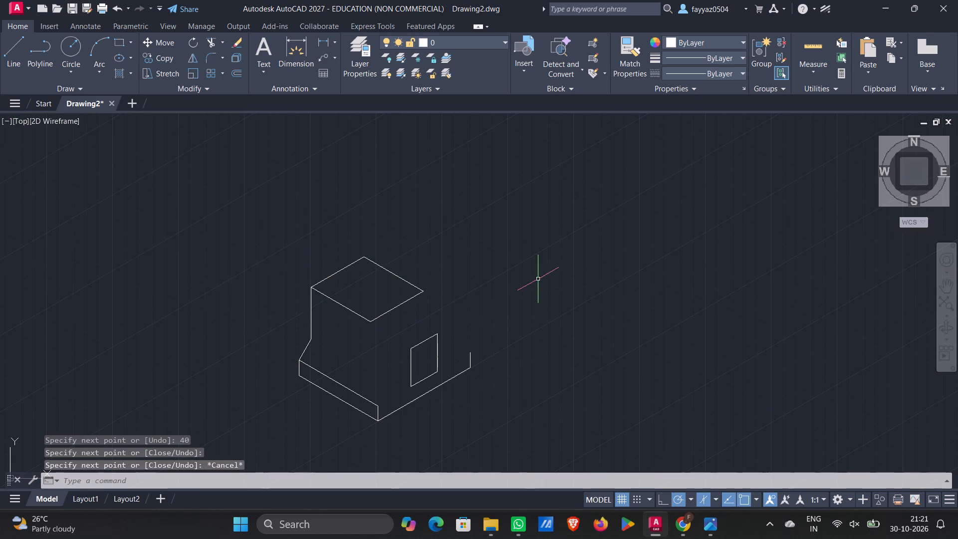
From the base's front top corner, draw a 16-unit line at 60° and connect it to the foot of the block's left vertical.
key("l")
key("Return")
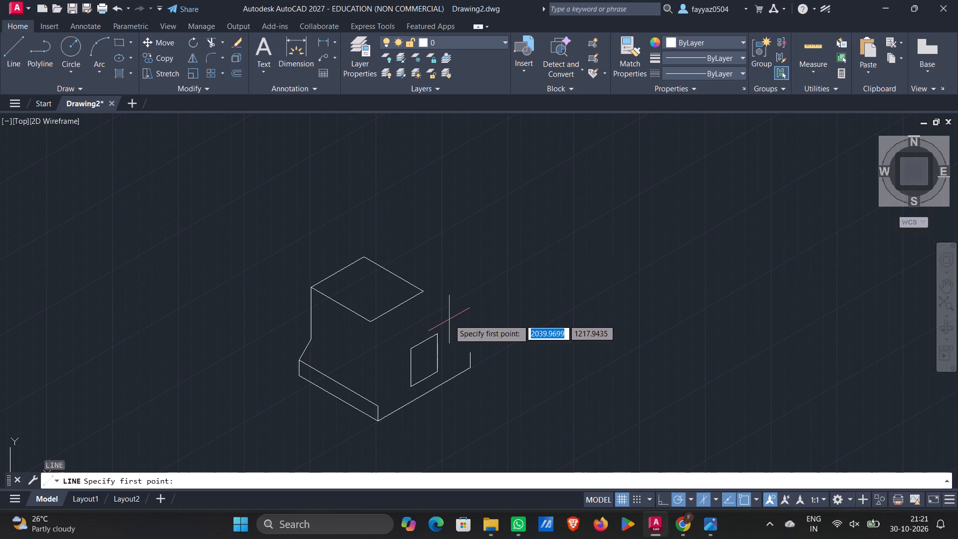
left_click(377, 404)
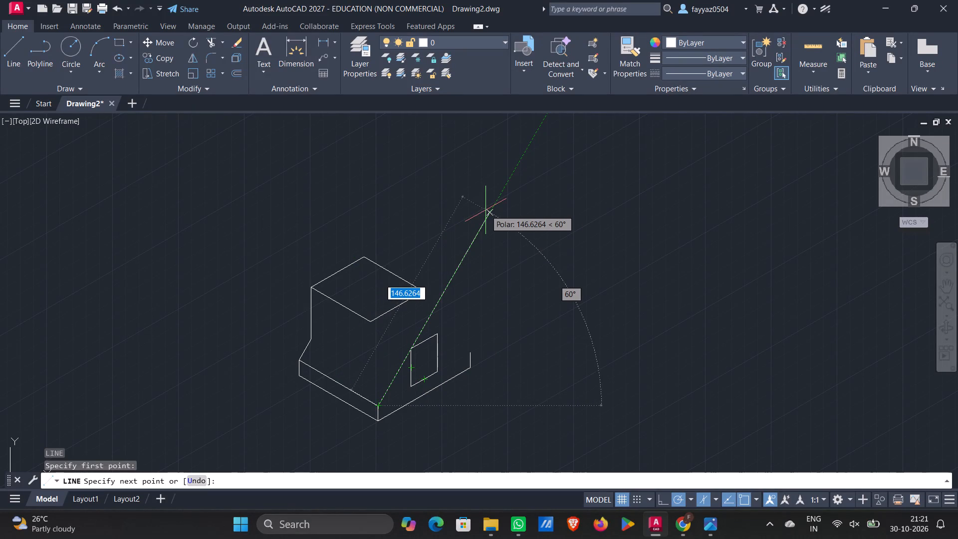
type("16")
key("Return")
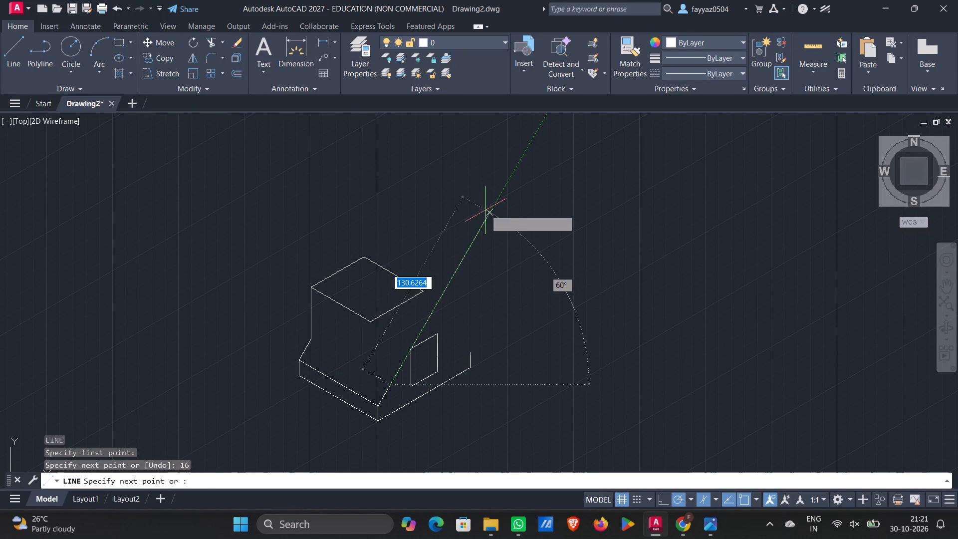
left_click(314, 336)
key("Escape")
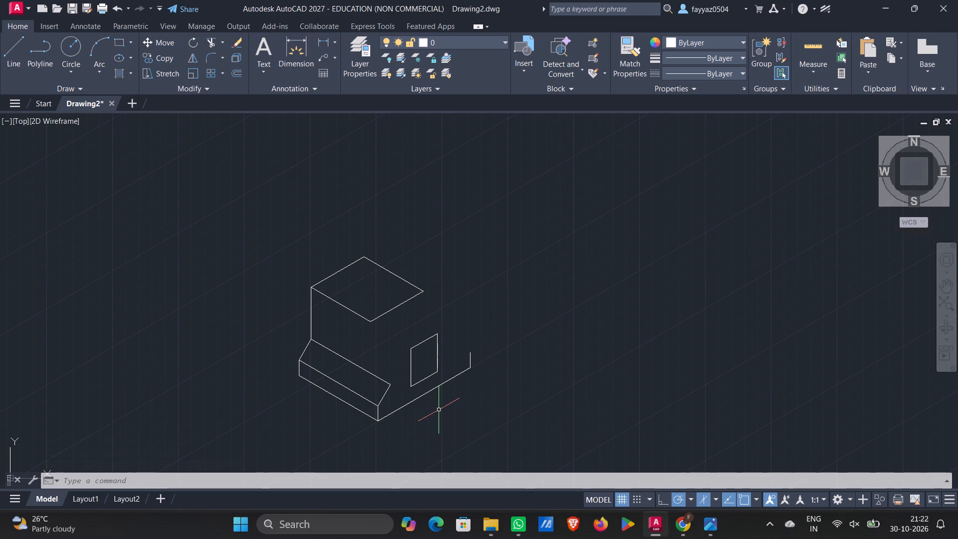
From the top face's front corner, draw a 15-unit line at 300°, a 40-unit line at 30° and a closing line to the top face's right corner.
key("l")
key("Return")
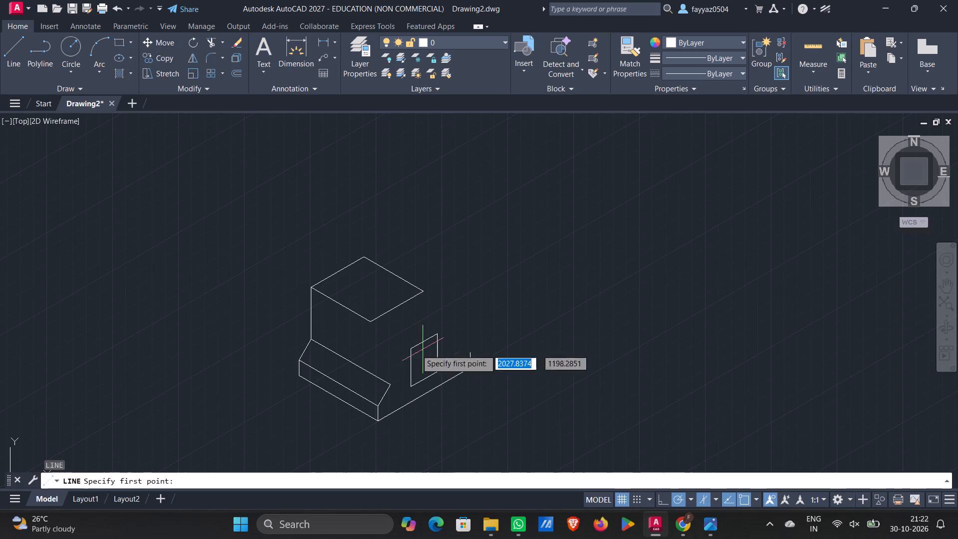
left_click(368, 319)
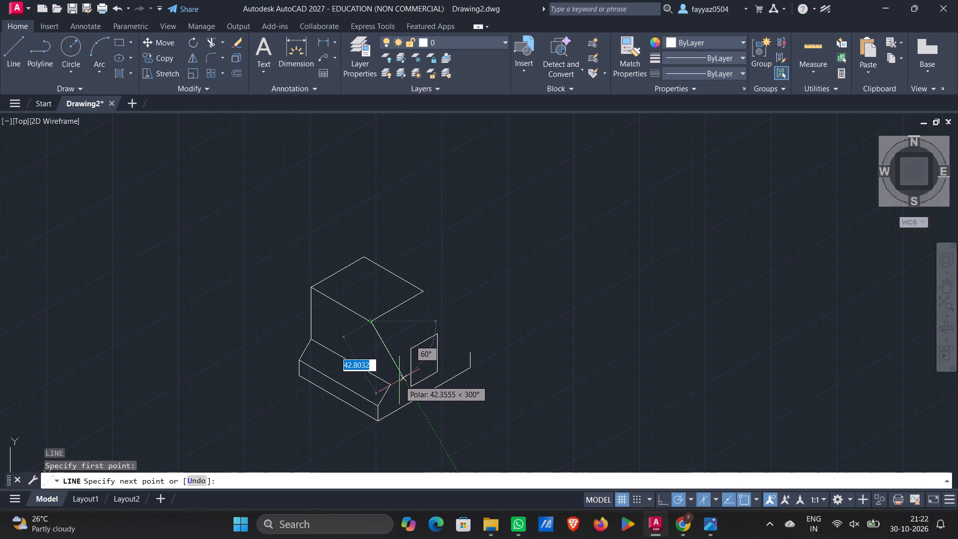
type("15")
key("Return")
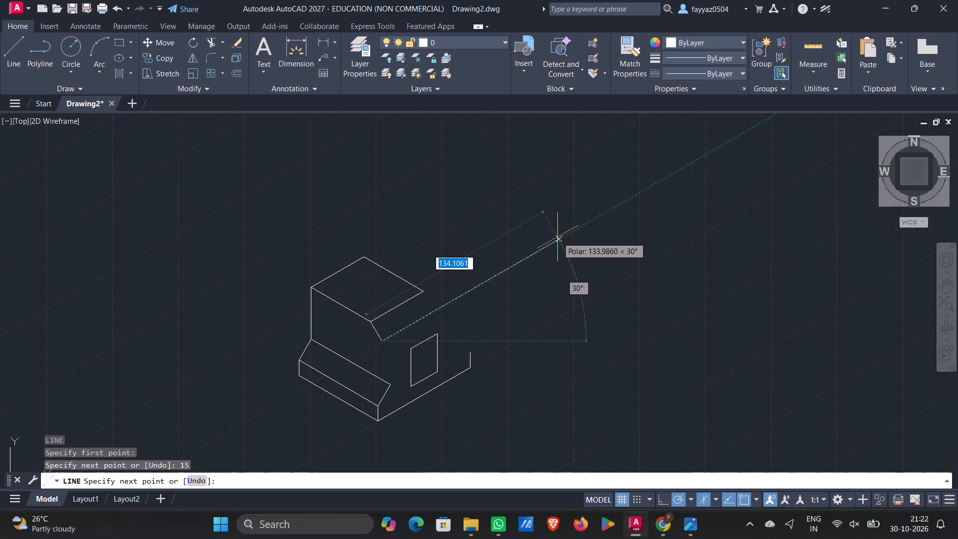
type("40")
key("Return")
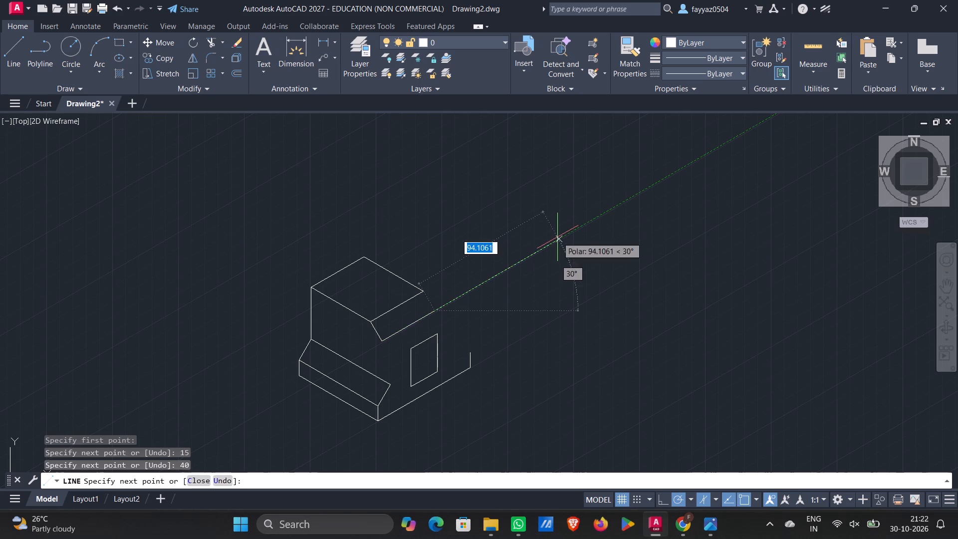
left_click(423, 288)
key("Escape")
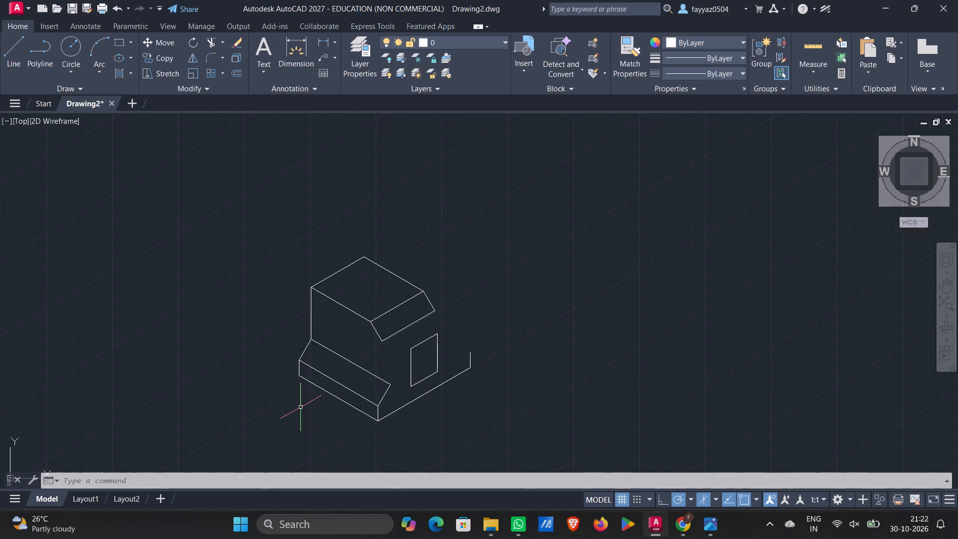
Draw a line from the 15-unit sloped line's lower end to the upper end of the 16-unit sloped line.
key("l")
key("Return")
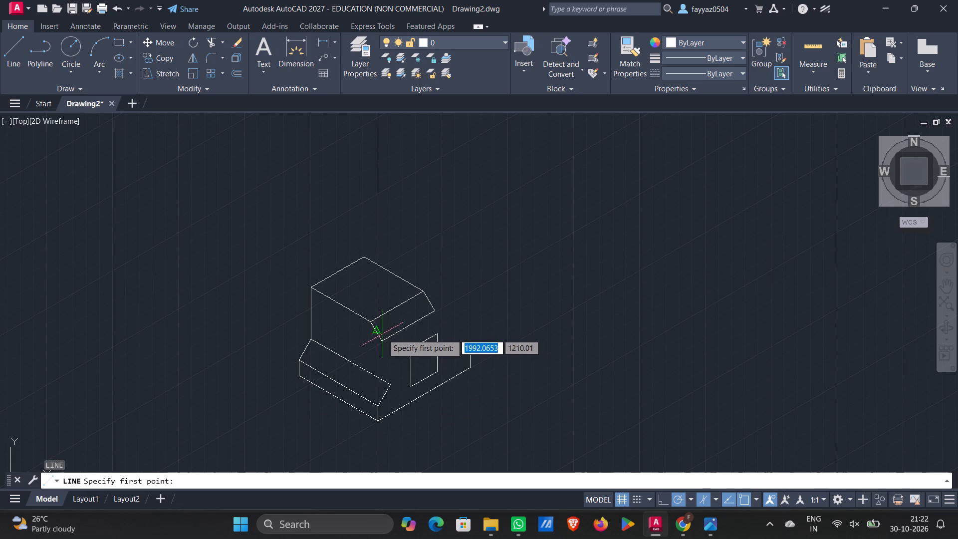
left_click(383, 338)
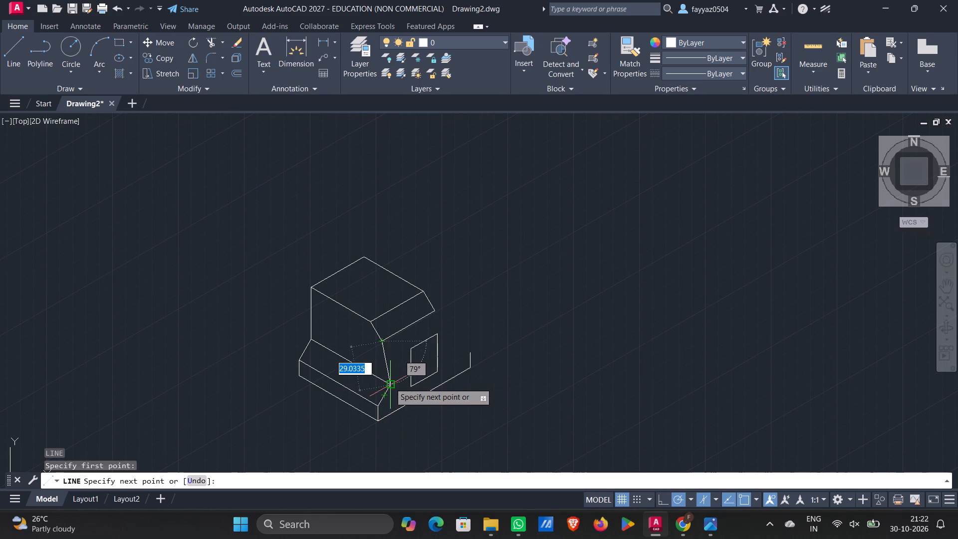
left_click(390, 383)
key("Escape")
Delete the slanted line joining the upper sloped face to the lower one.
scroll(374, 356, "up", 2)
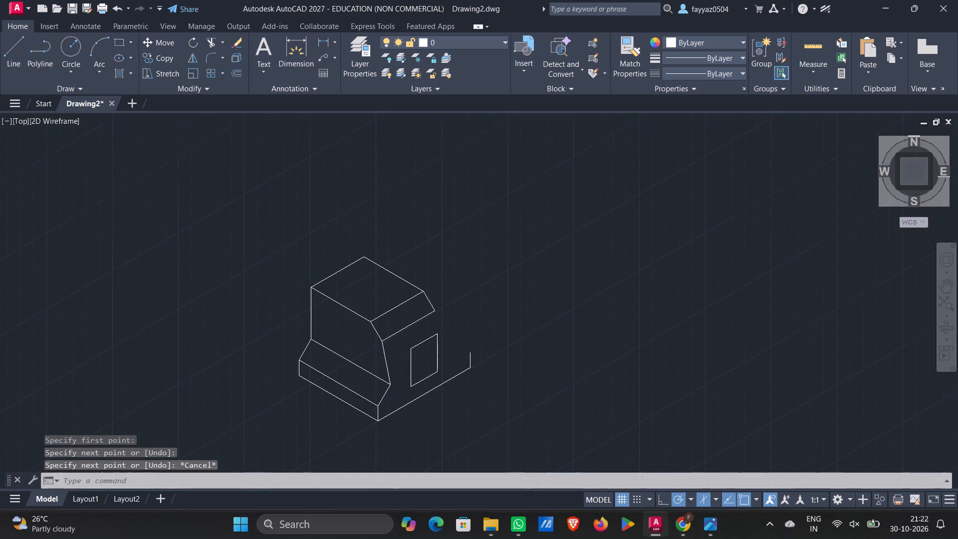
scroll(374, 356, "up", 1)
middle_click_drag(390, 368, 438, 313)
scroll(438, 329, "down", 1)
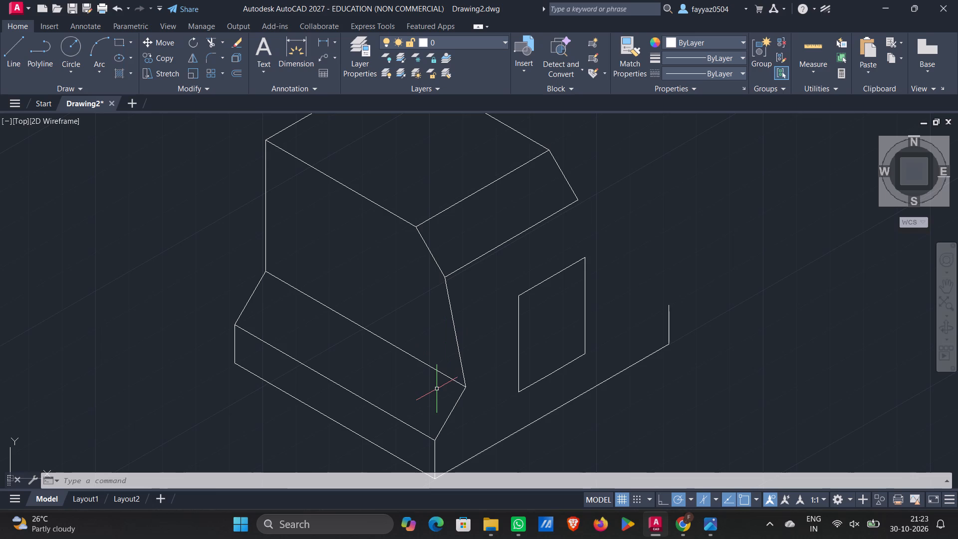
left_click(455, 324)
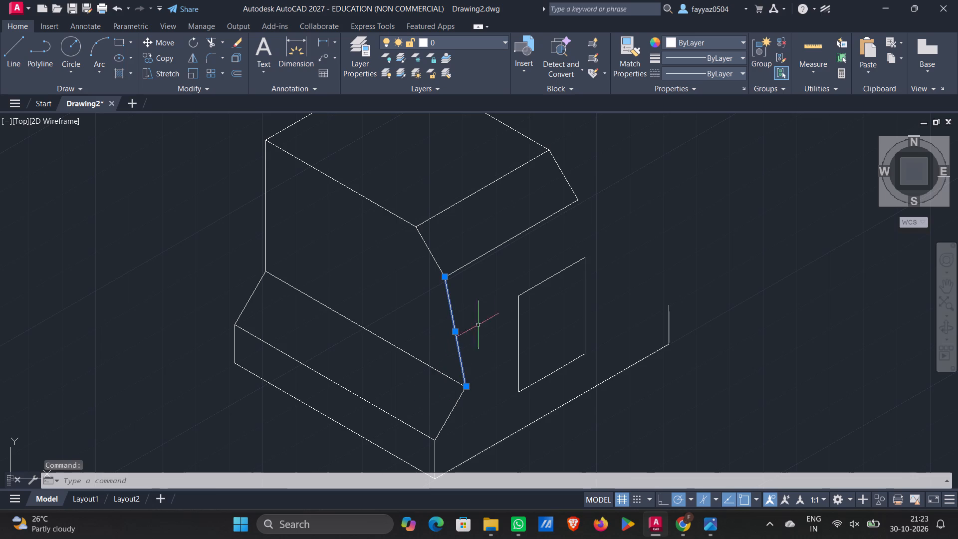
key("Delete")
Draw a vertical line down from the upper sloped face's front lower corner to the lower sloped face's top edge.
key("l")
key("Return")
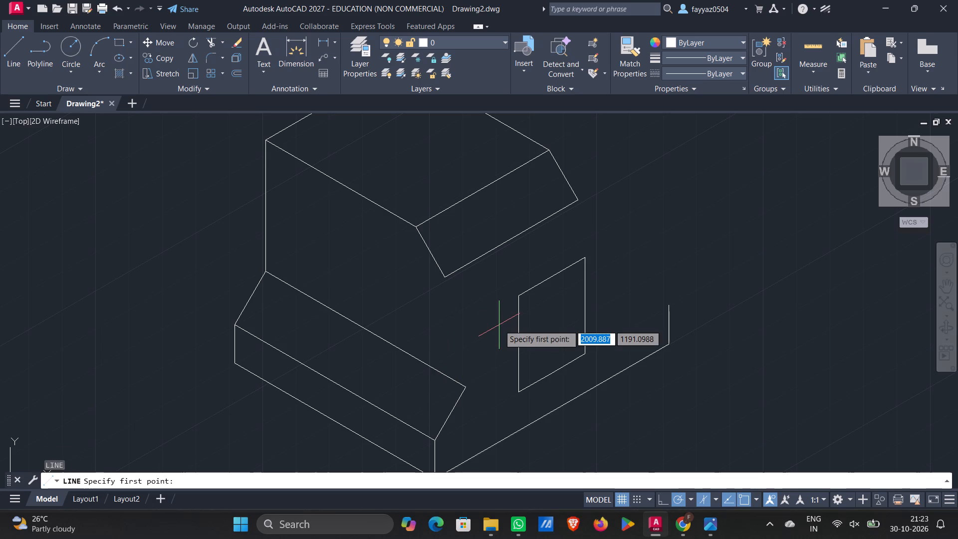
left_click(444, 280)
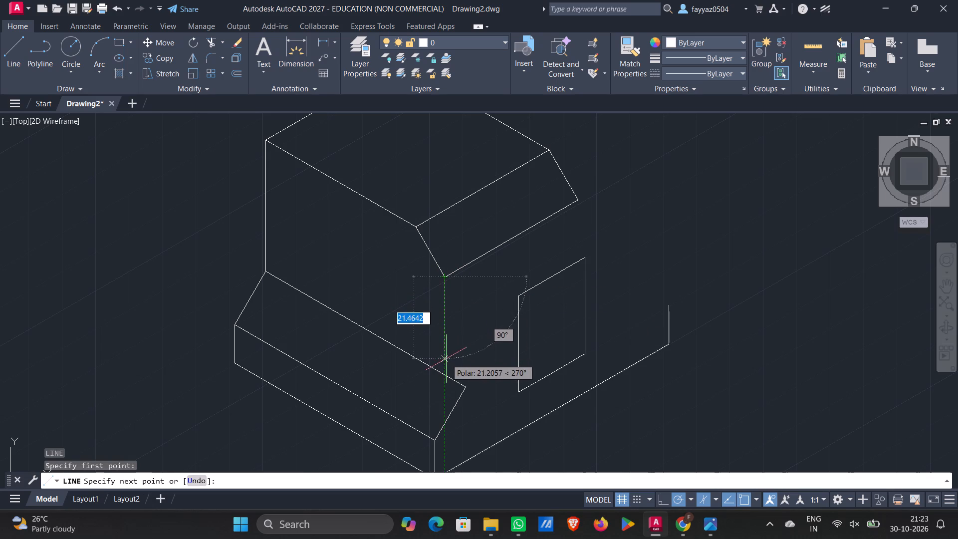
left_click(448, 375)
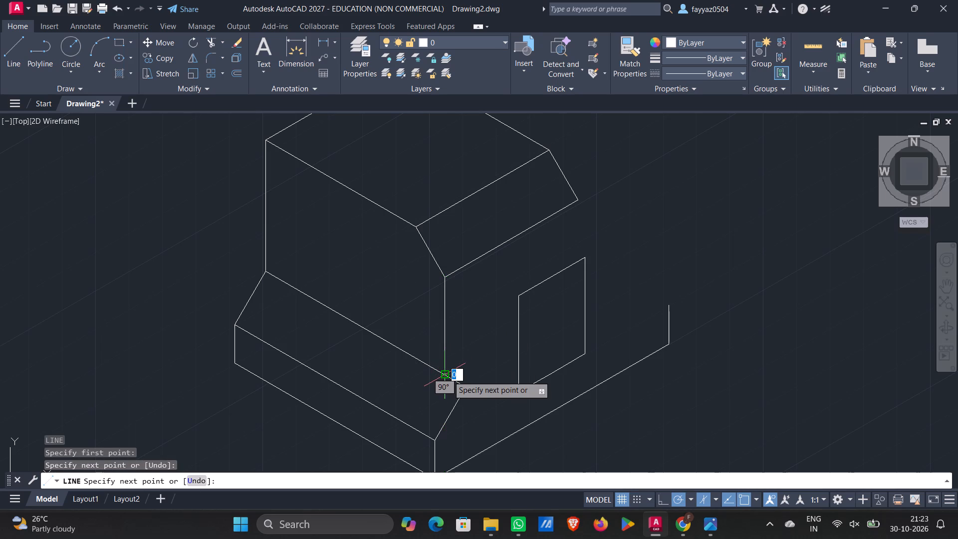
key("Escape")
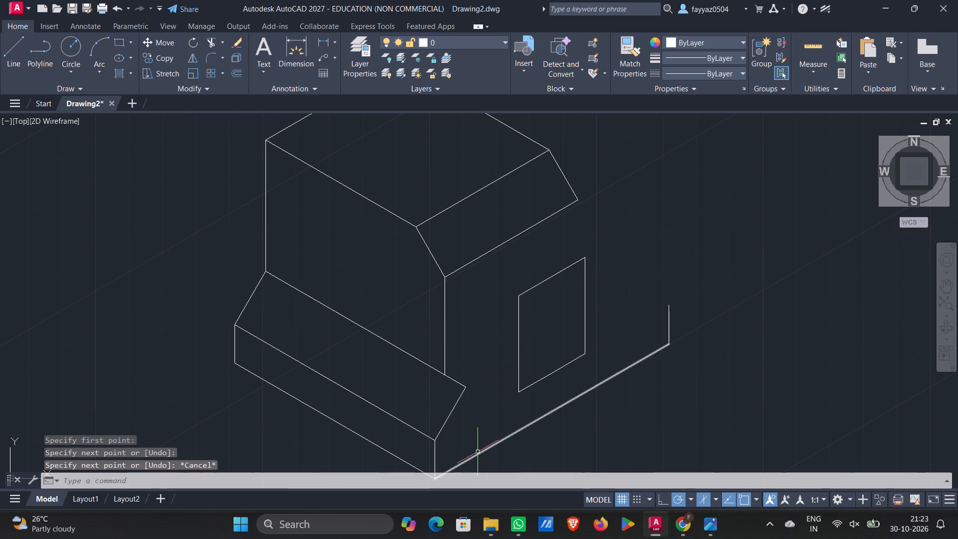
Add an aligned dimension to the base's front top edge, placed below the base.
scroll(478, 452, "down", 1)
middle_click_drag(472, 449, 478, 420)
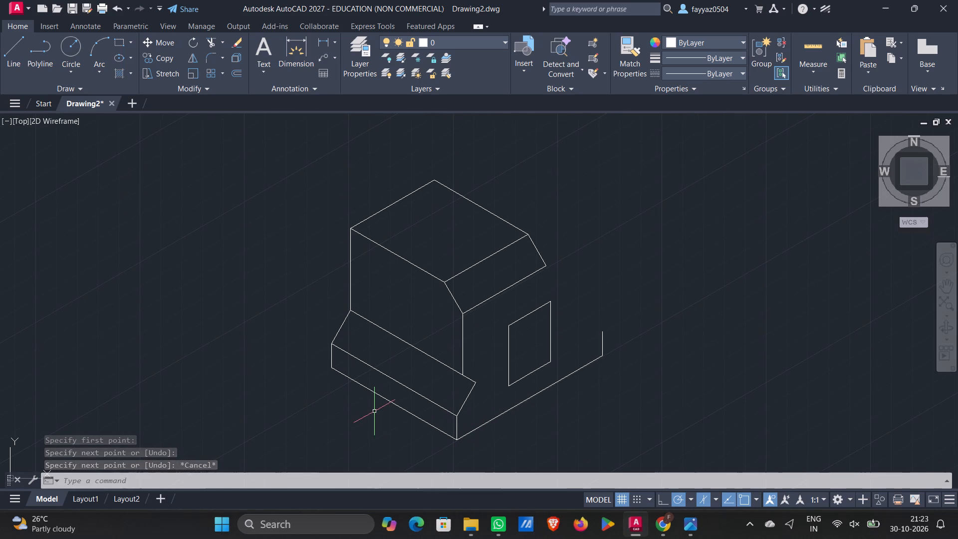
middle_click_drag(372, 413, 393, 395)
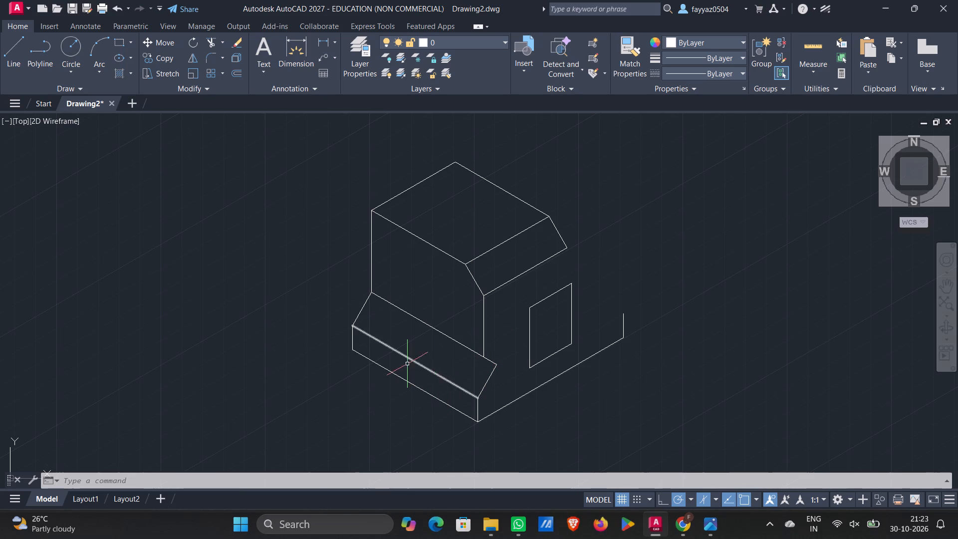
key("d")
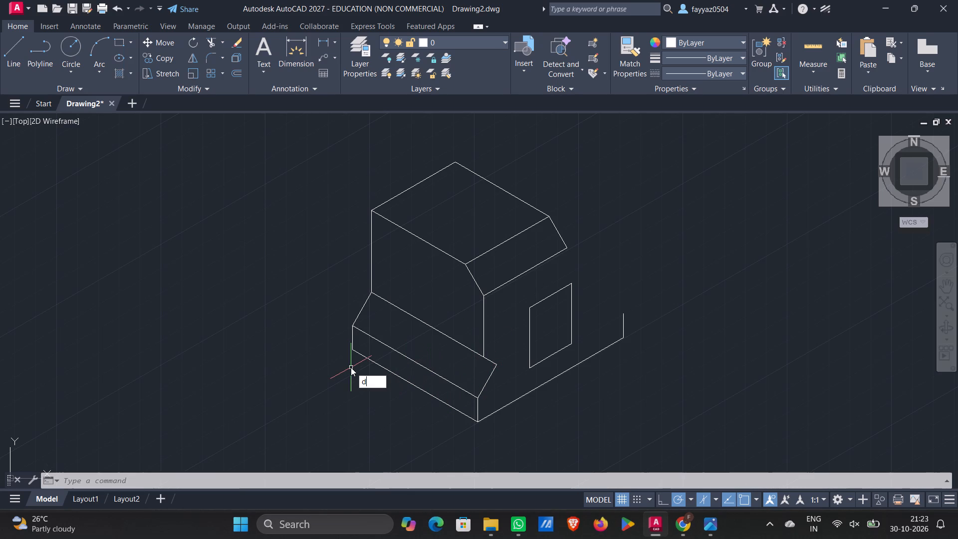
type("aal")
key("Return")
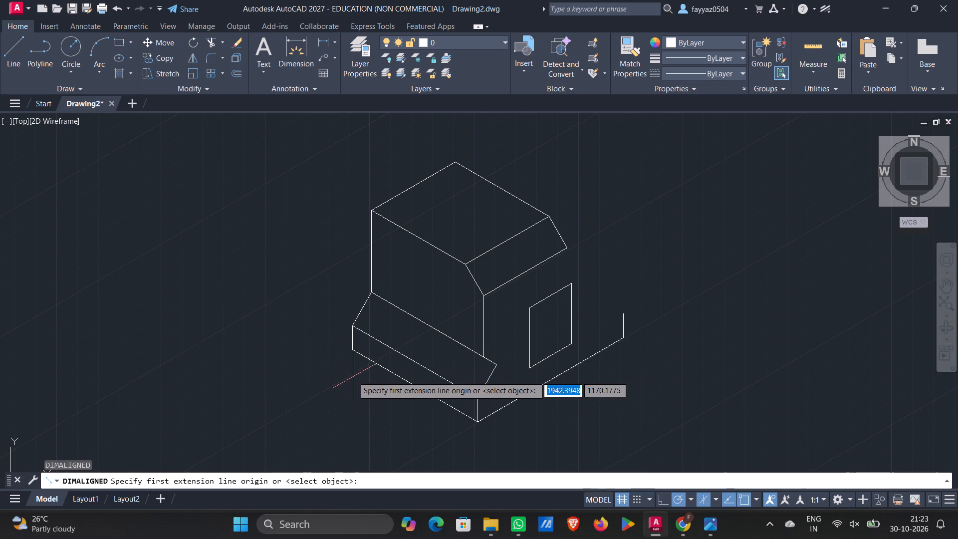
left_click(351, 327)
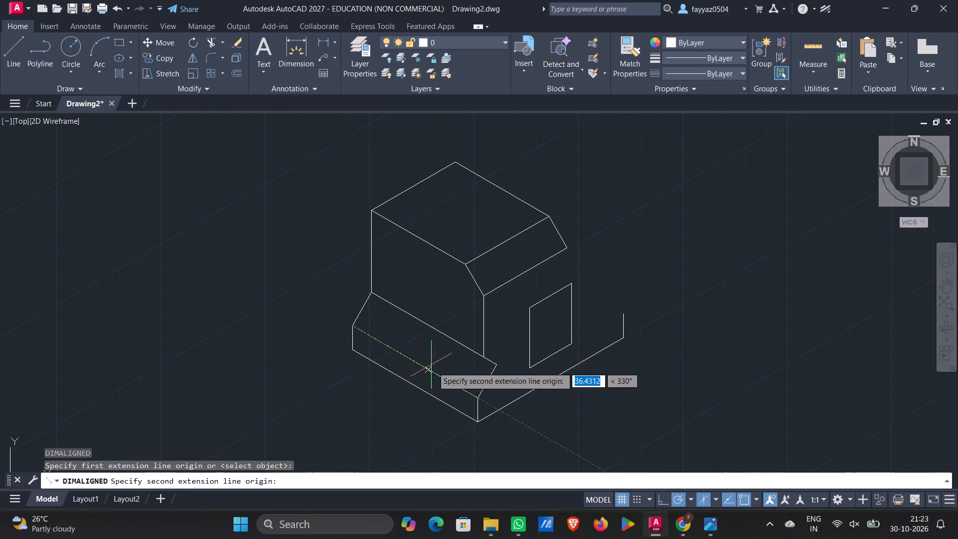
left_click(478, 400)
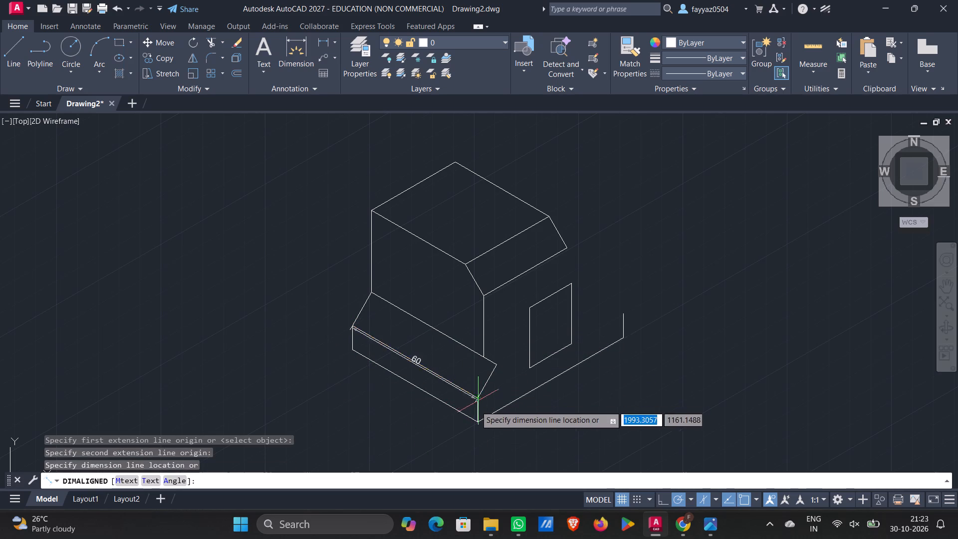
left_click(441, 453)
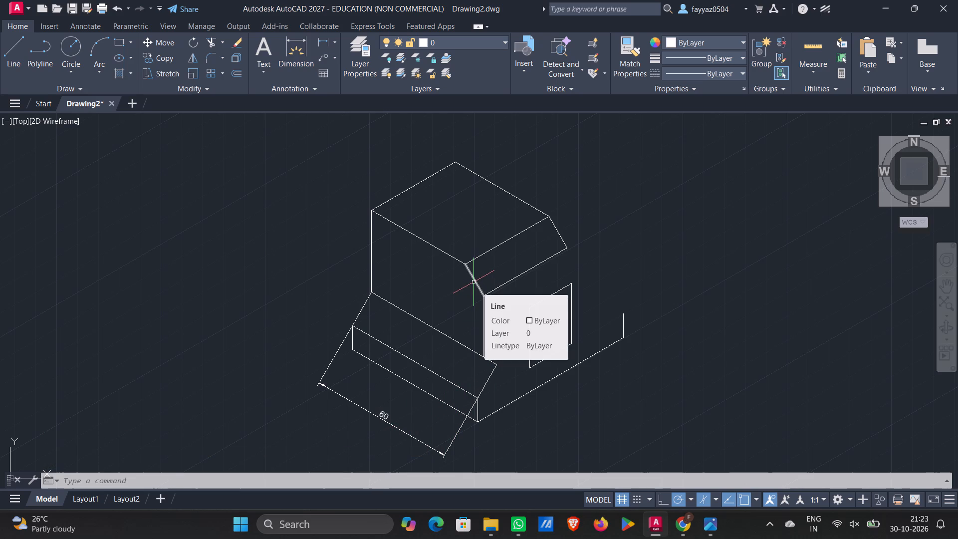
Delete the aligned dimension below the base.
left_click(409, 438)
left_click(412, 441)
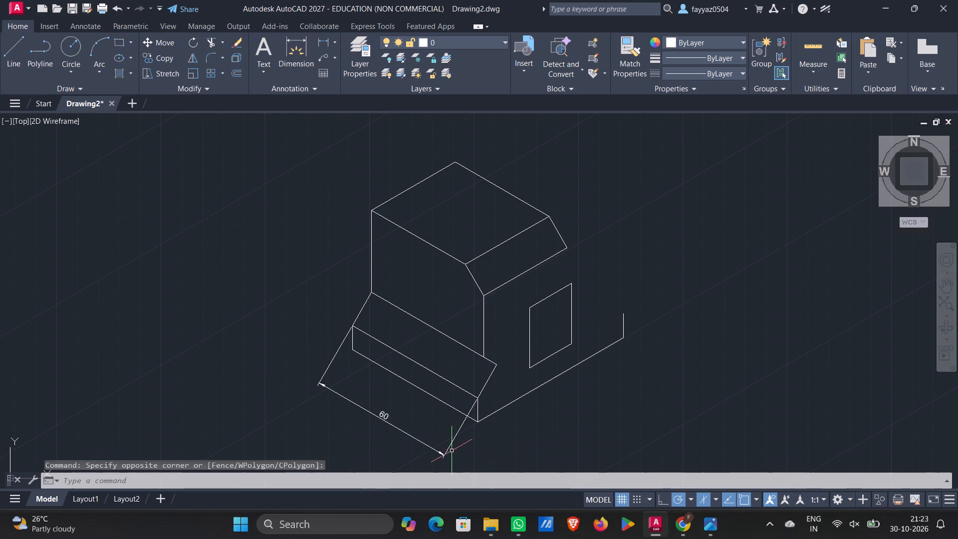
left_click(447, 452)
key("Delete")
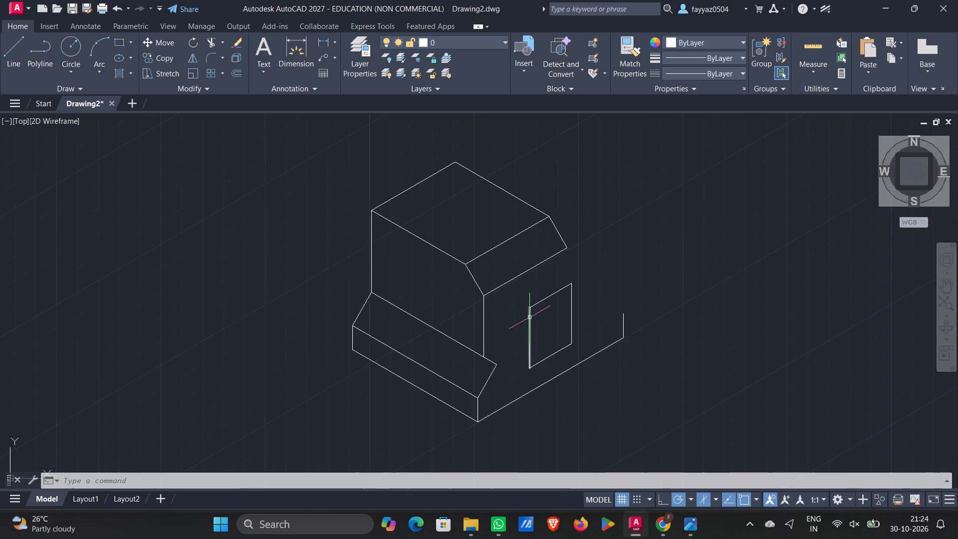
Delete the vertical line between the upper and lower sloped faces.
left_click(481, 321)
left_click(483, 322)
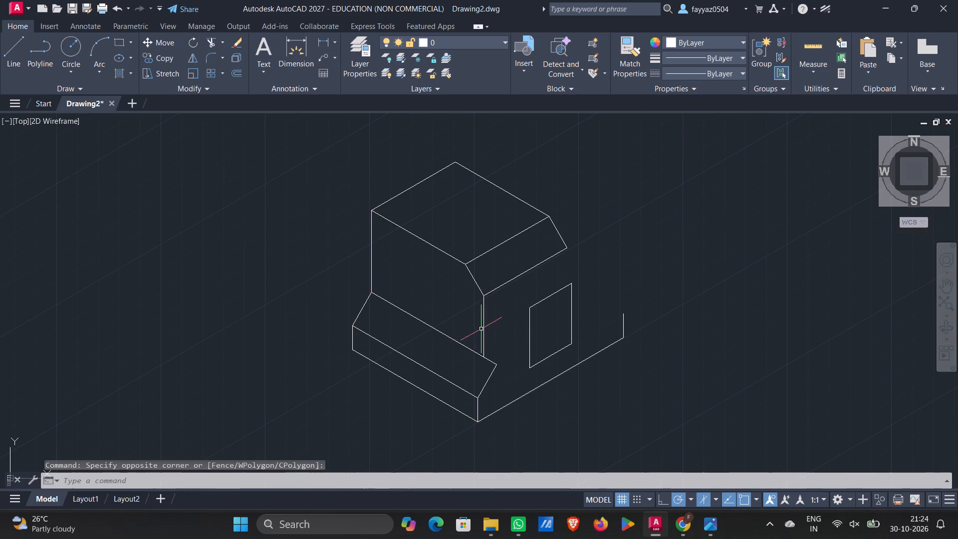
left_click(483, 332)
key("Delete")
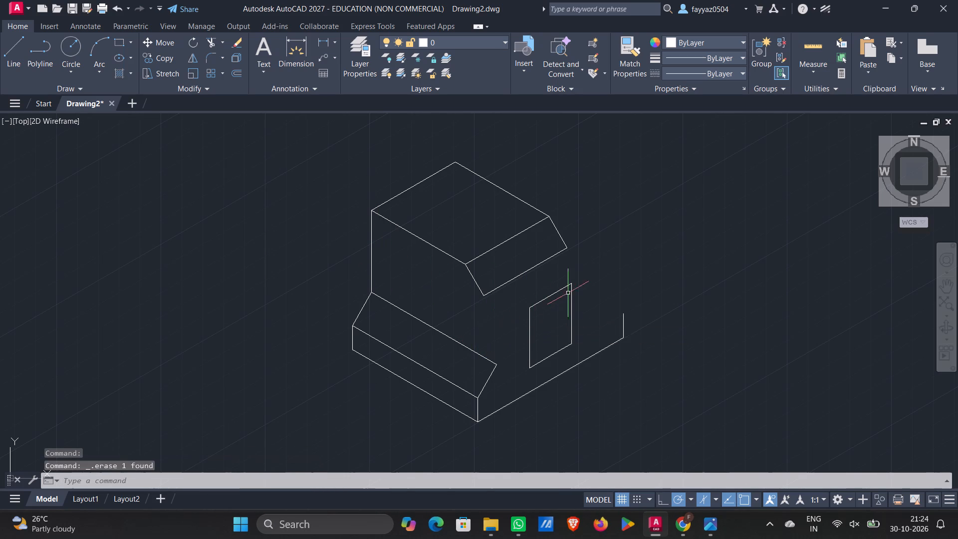
From the top of the short vertical at the base's right corner, draw a 16-unit line at 150°.
key("l")
key("Return")
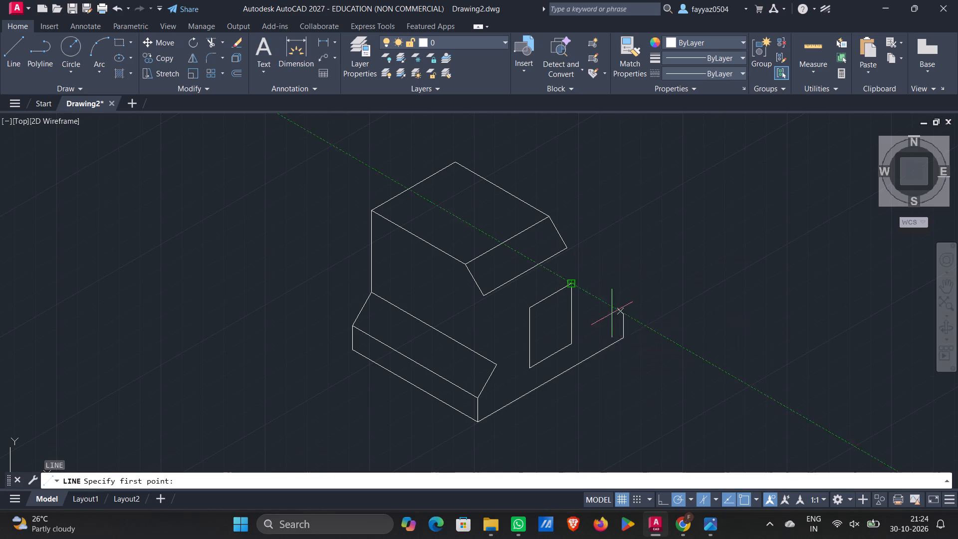
left_click(624, 312)
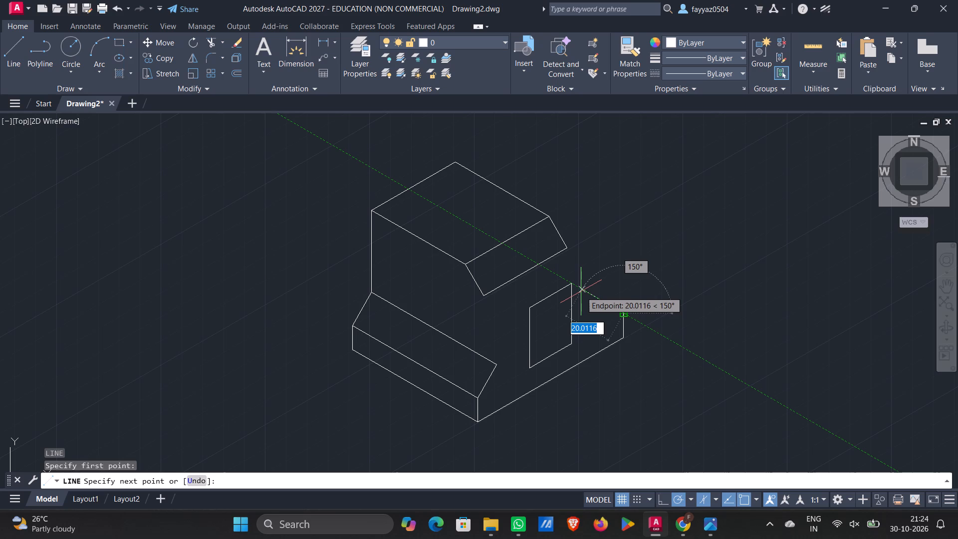
type("16")
key("Return")
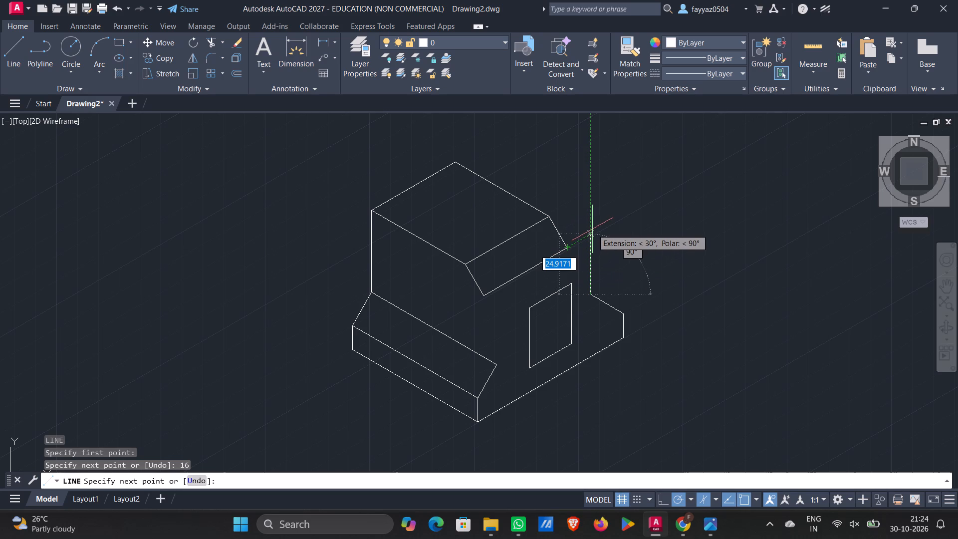
key("Escape")
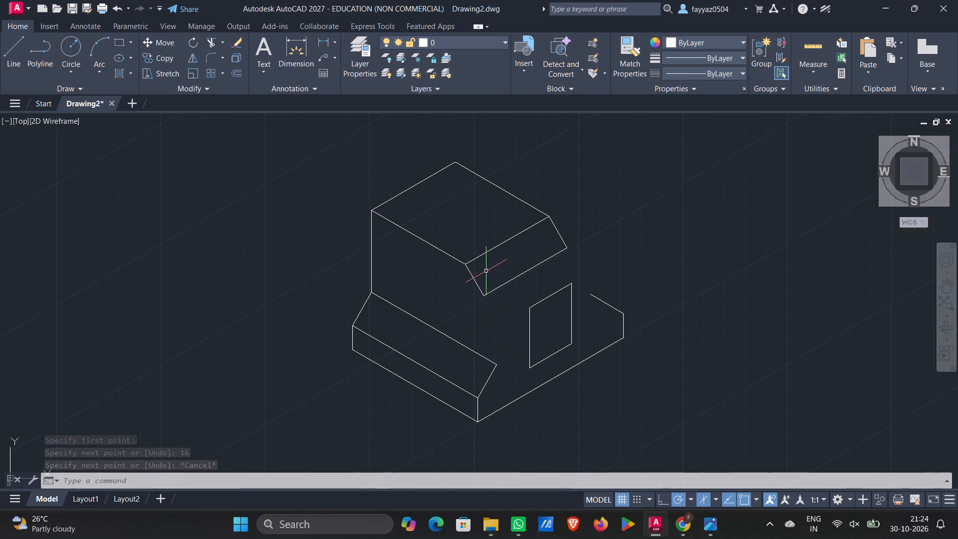
Delete the short slanted edge at the right end of the upper sloped face.
left_click(477, 285)
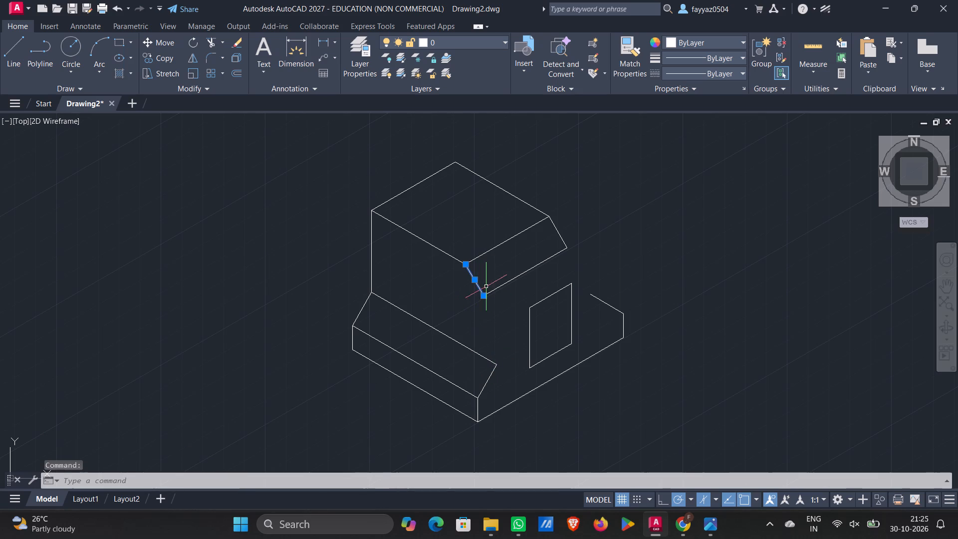
left_click(561, 237)
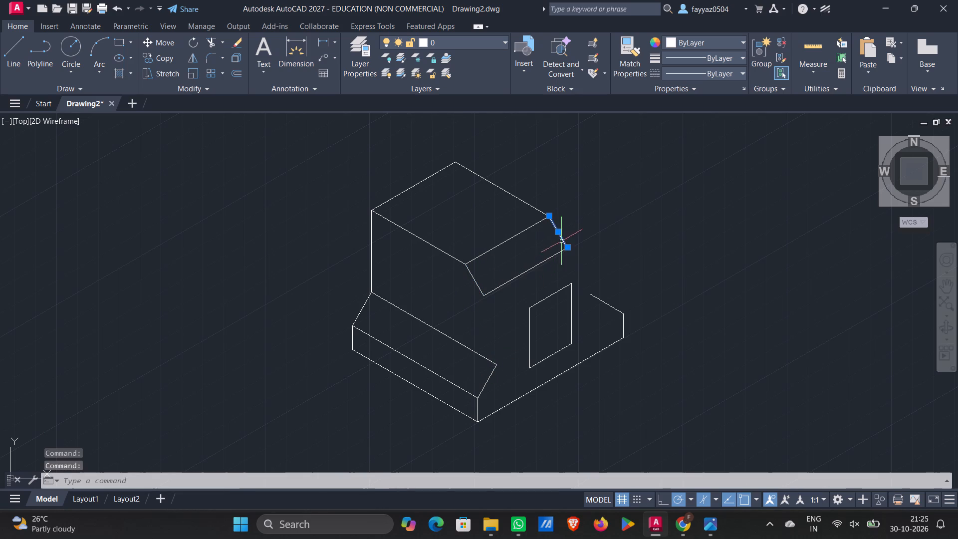
key("Delete")
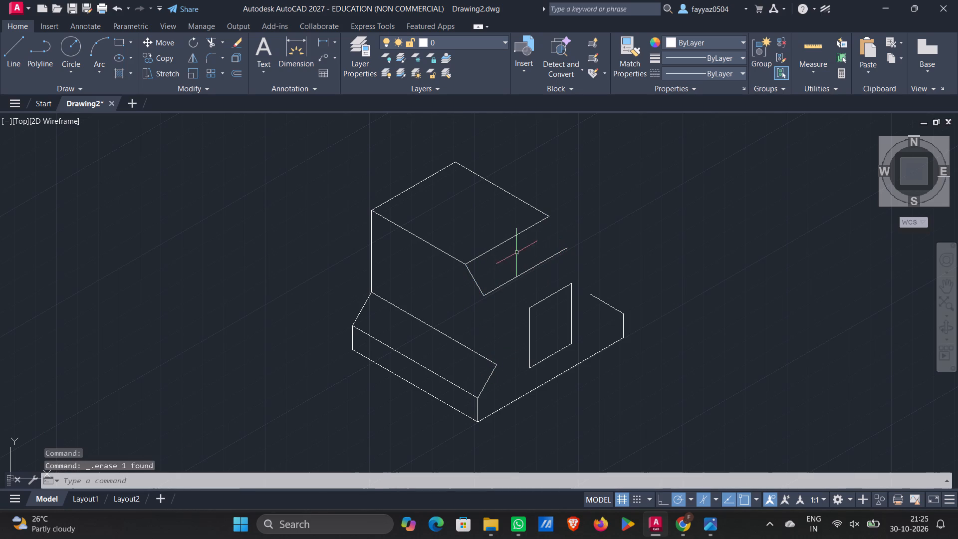
From the top face's right corner, draw a 15-unit line at 300°.
key("l")
key("Return")
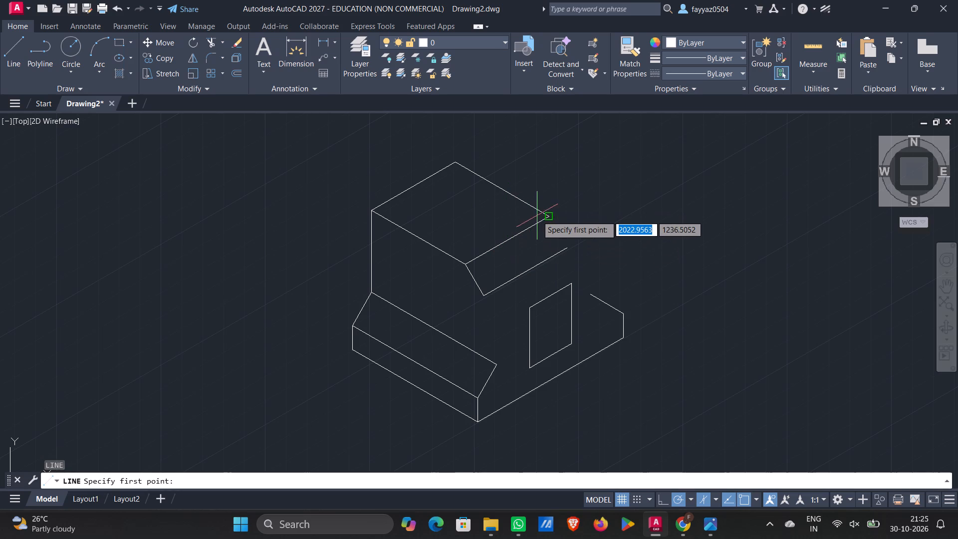
left_click(548, 217)
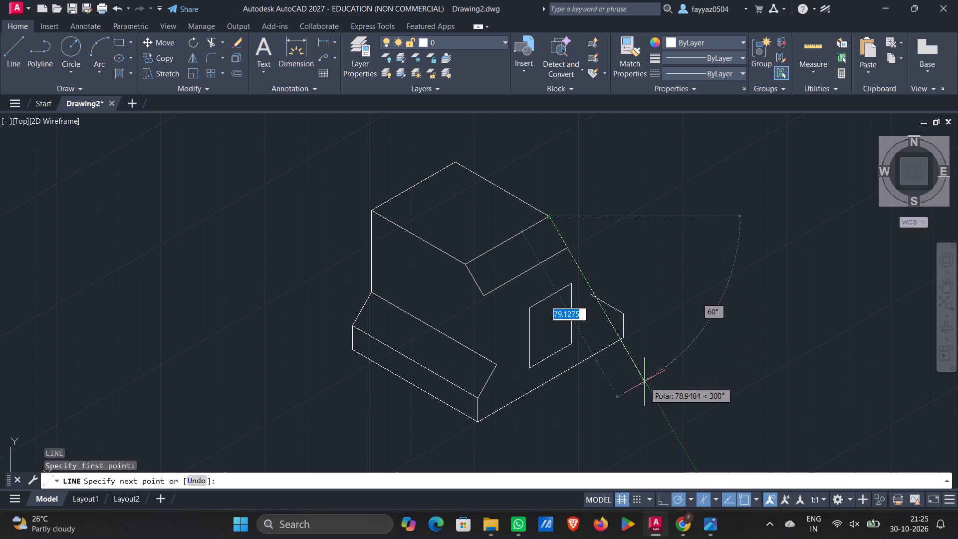
key("1")
key("5")
key("Return")
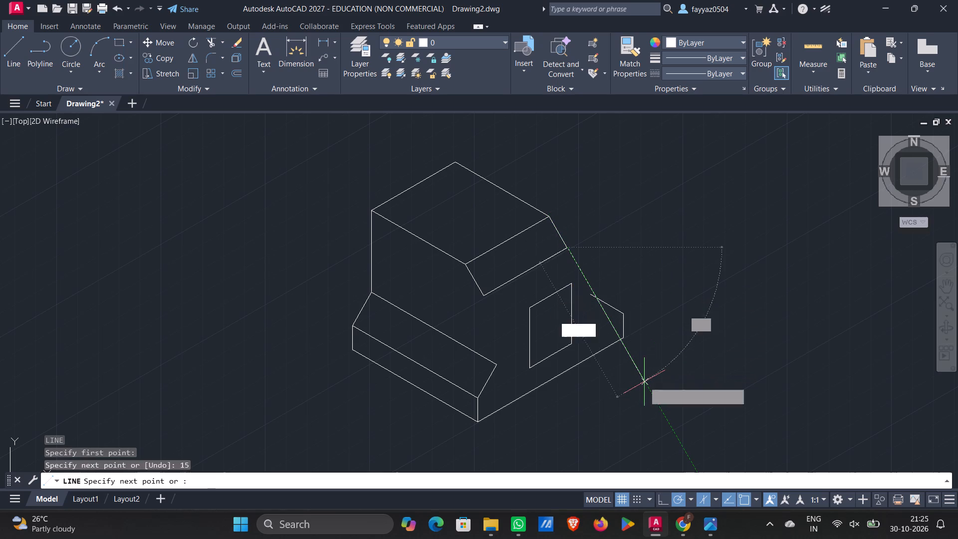
key("Escape")
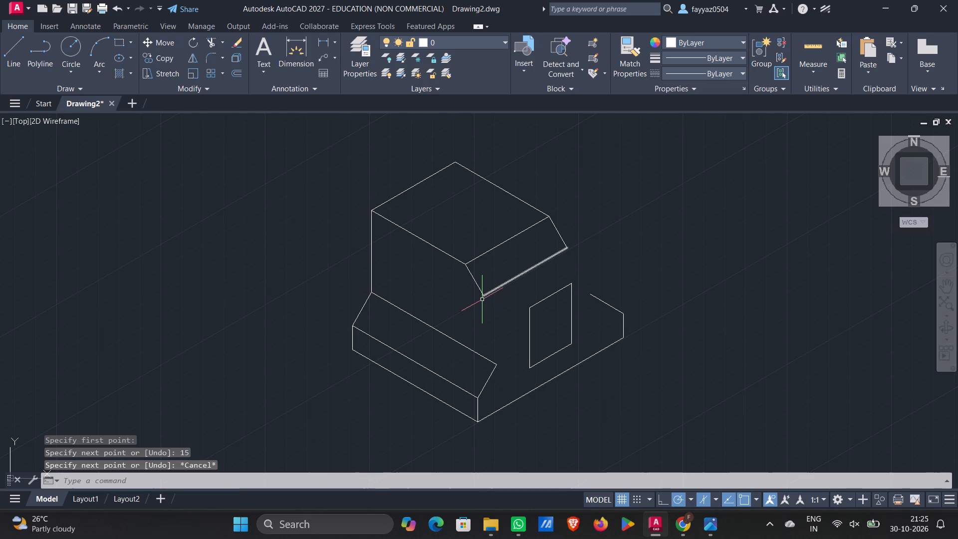
Draw a line joining the upper sloped face's lower front corner to the upper right corner of the lower sloped face.
key("l")
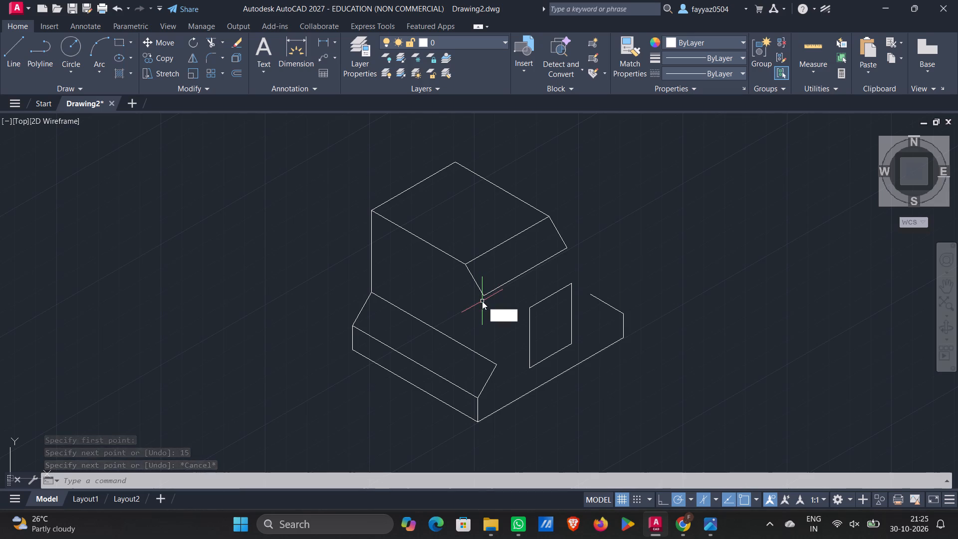
key("Return")
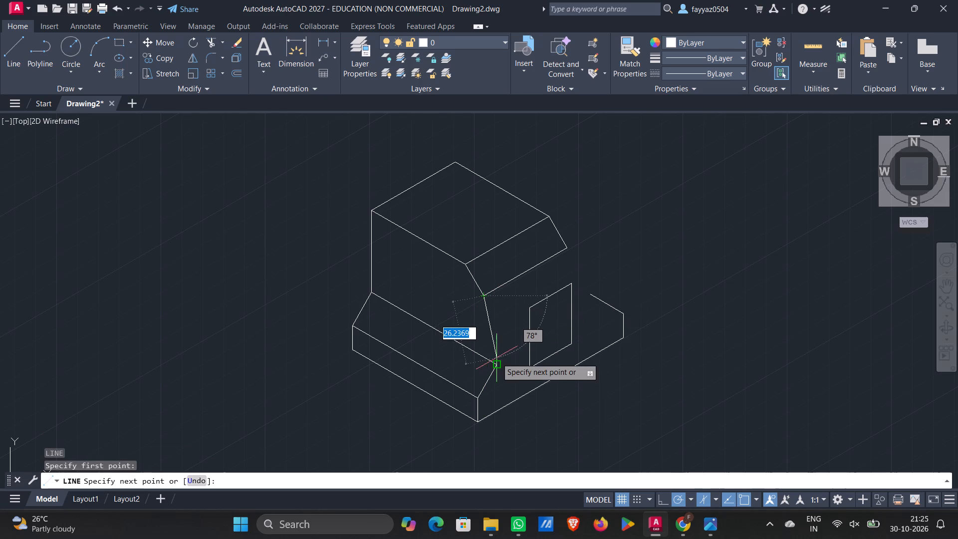
left_click(499, 365)
key("Escape")
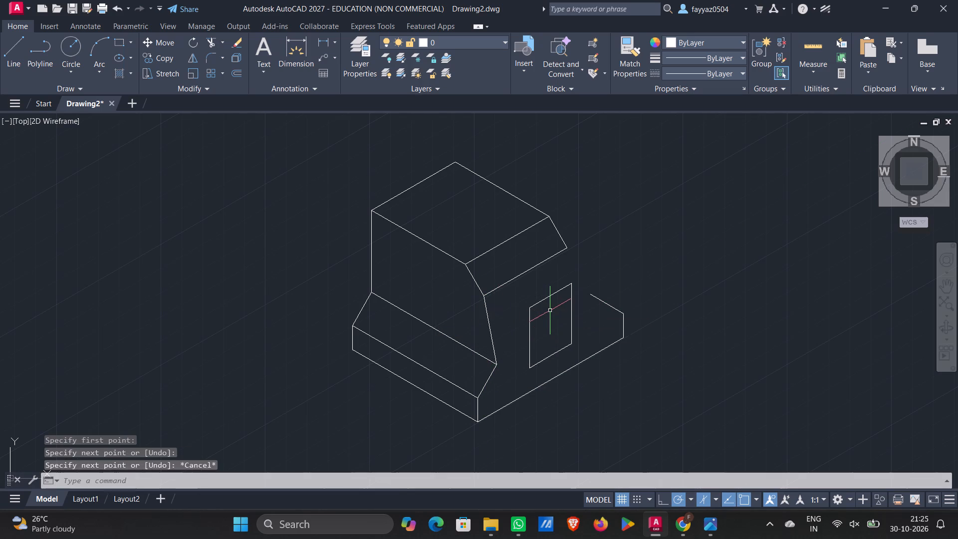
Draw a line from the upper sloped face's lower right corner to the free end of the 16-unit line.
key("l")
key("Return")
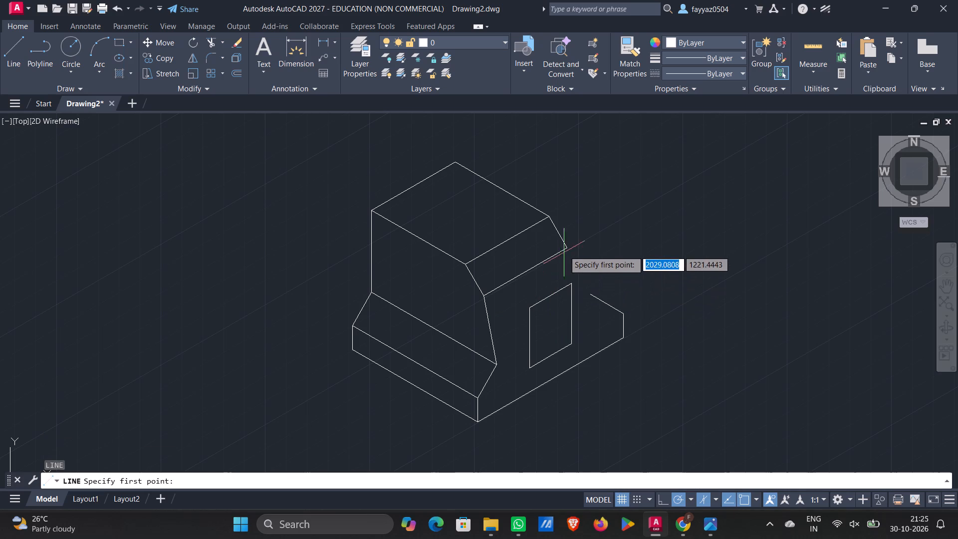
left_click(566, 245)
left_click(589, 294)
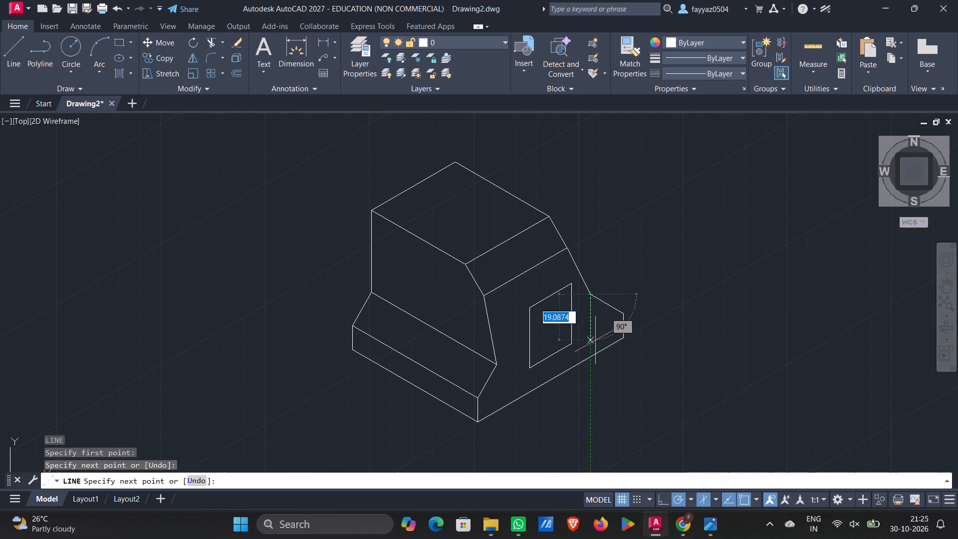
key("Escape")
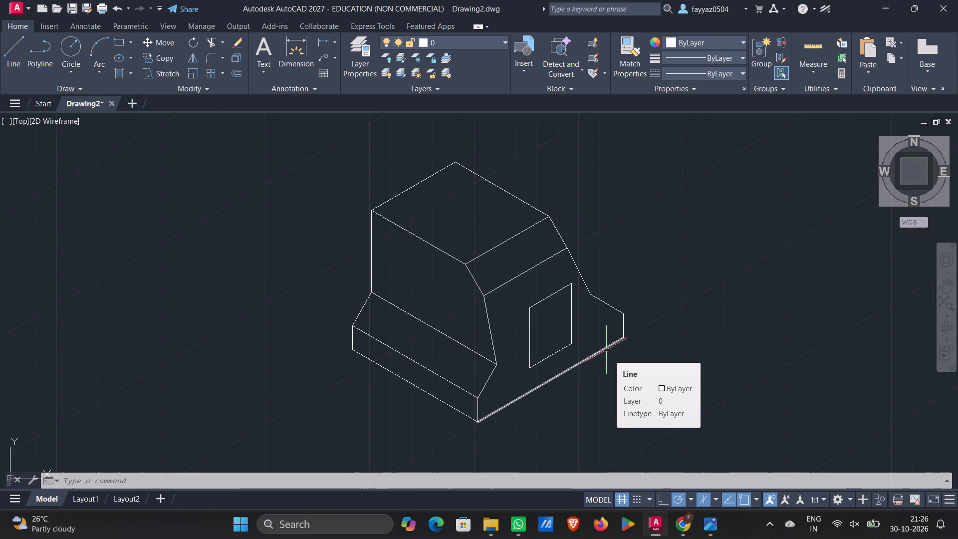
Delete the 16-unit line at the base's right corner.
left_click(604, 302)
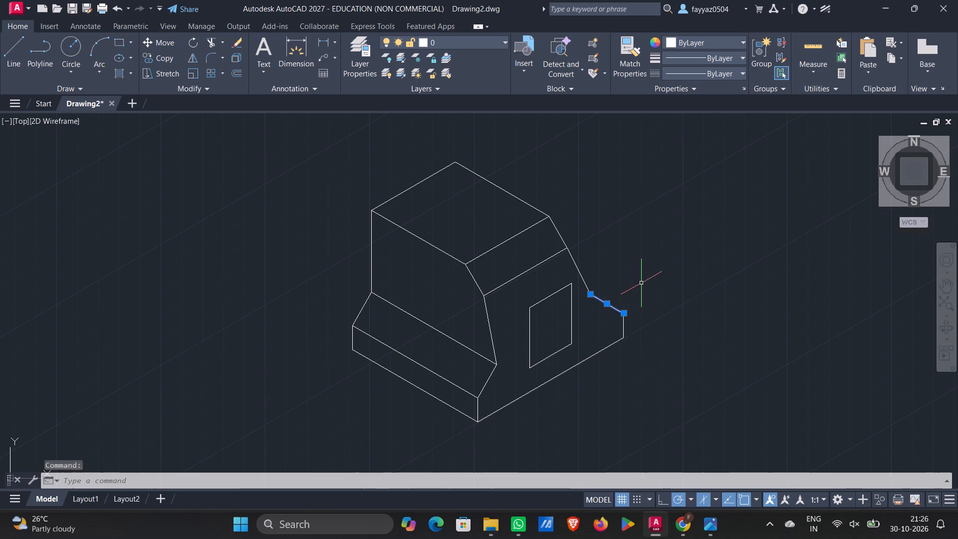
key("Delete")
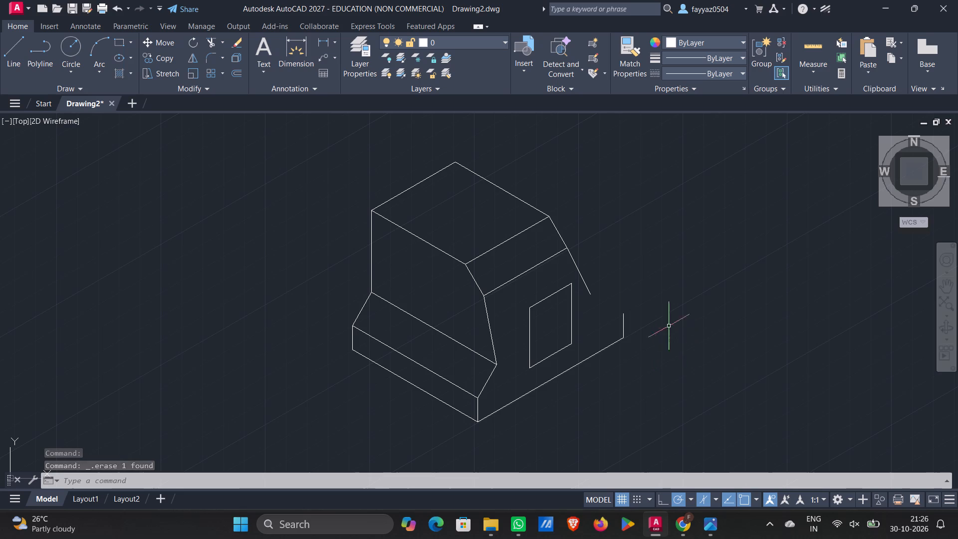
From the top of the short vertical at the base's right corner, draw a 15-unit line parallel to the base's bottom right edge.
key("l")
key("Return")
left_click(622, 311)
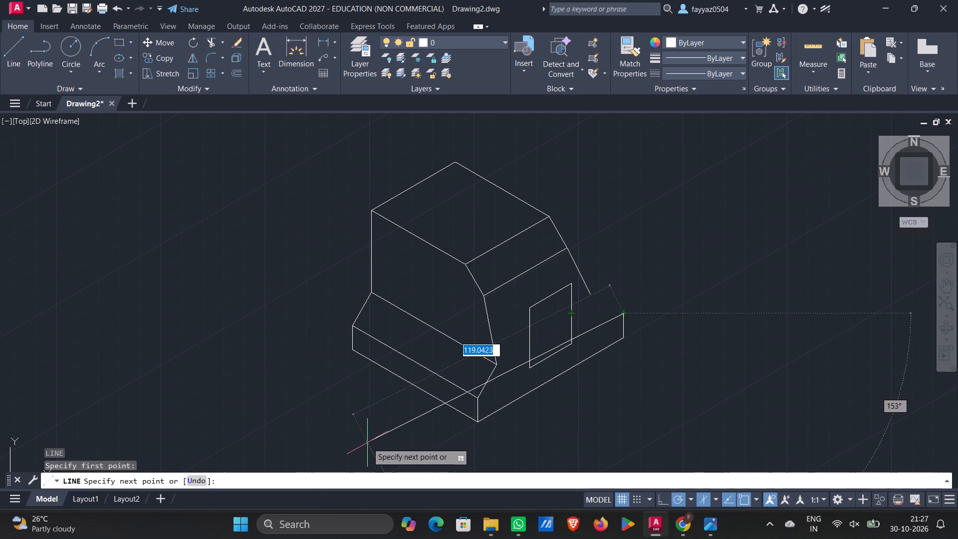
type("15")
key("Return")
key("Escape")
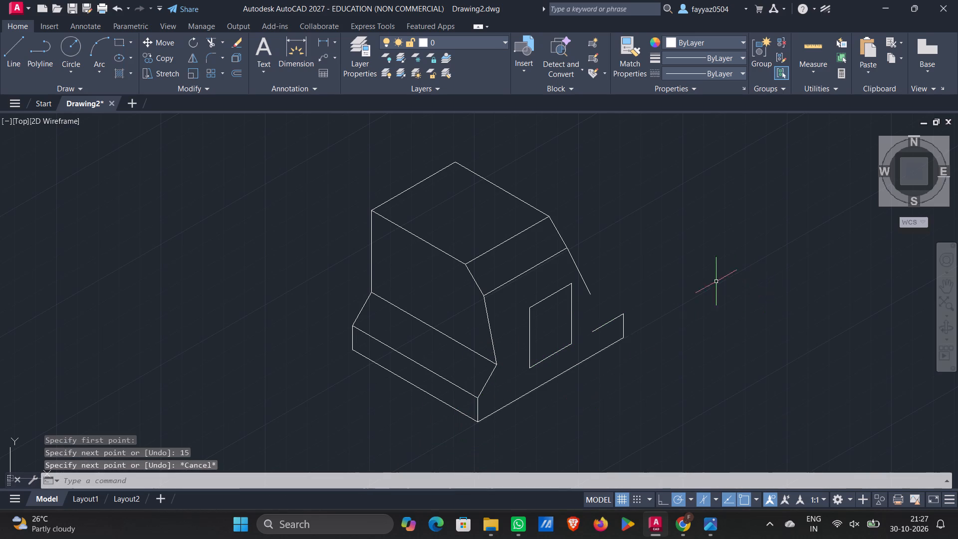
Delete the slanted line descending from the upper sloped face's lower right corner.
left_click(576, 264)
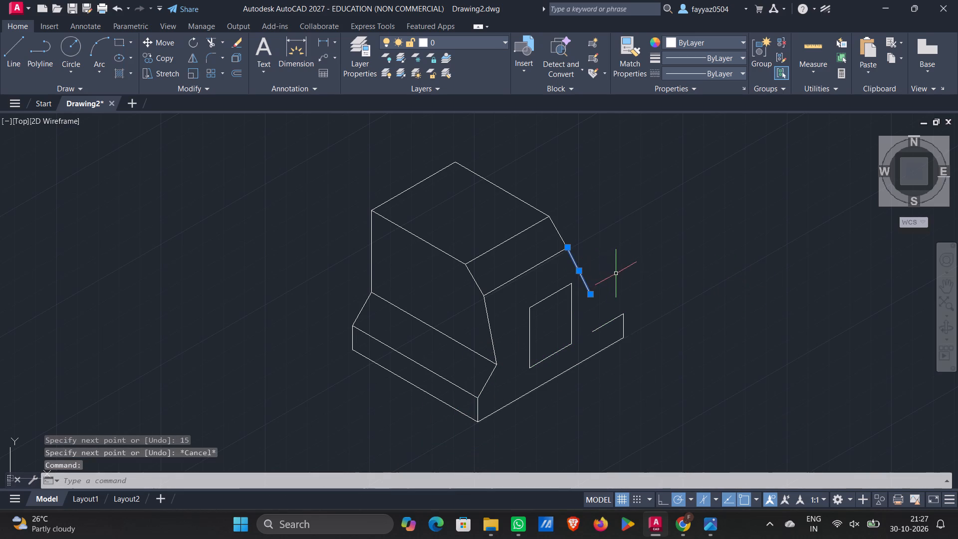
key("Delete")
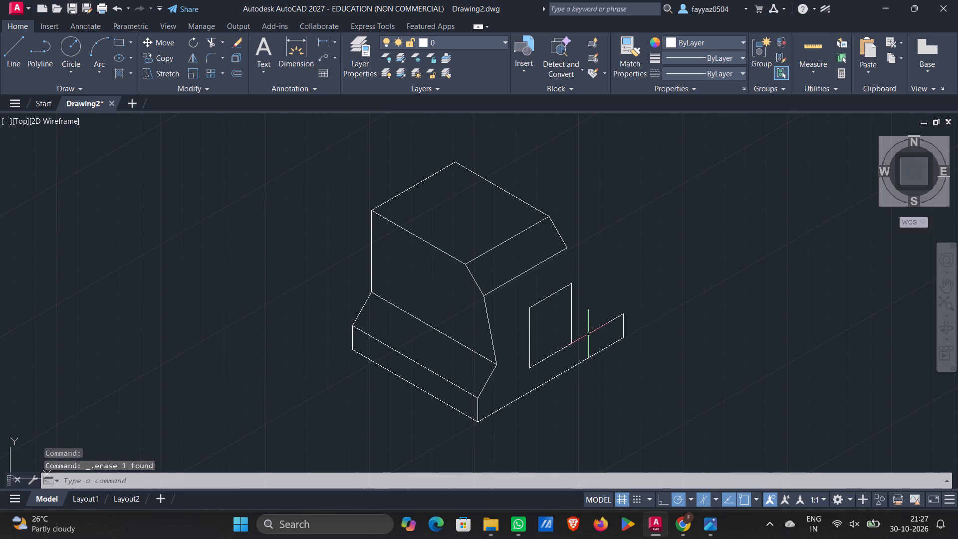
Draw a vertical line upward from the free end of the 15-unit base line to slightly above the small face's top corner.
key("l")
key("Return")
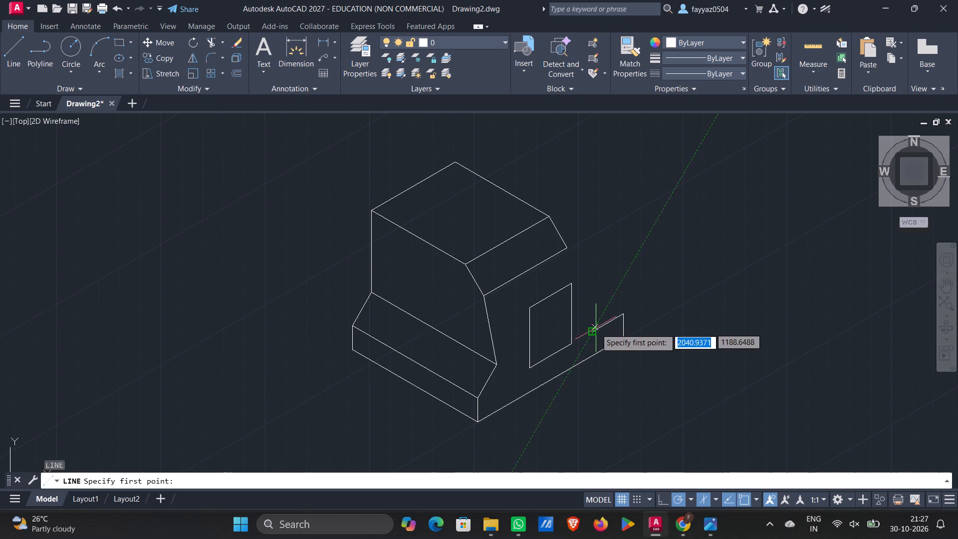
left_click(592, 331)
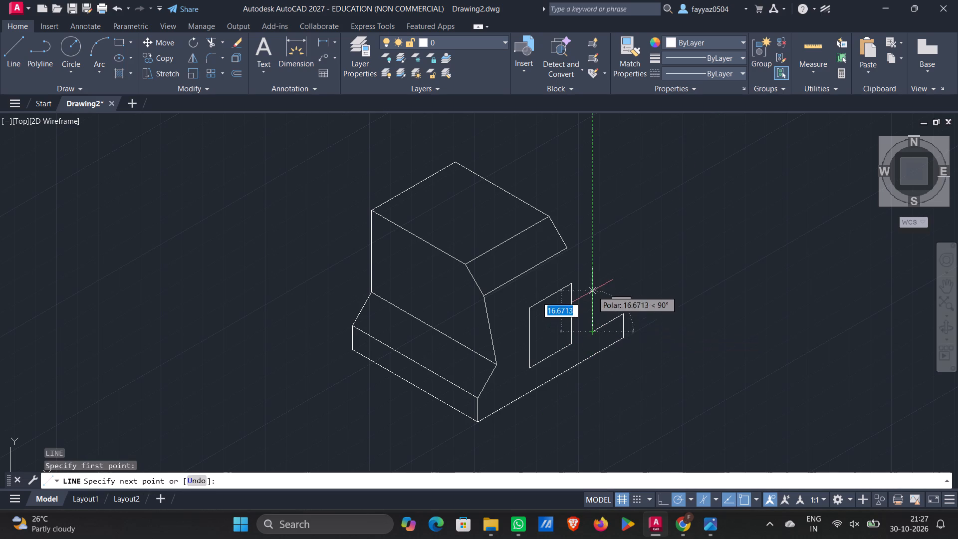
left_click(591, 279)
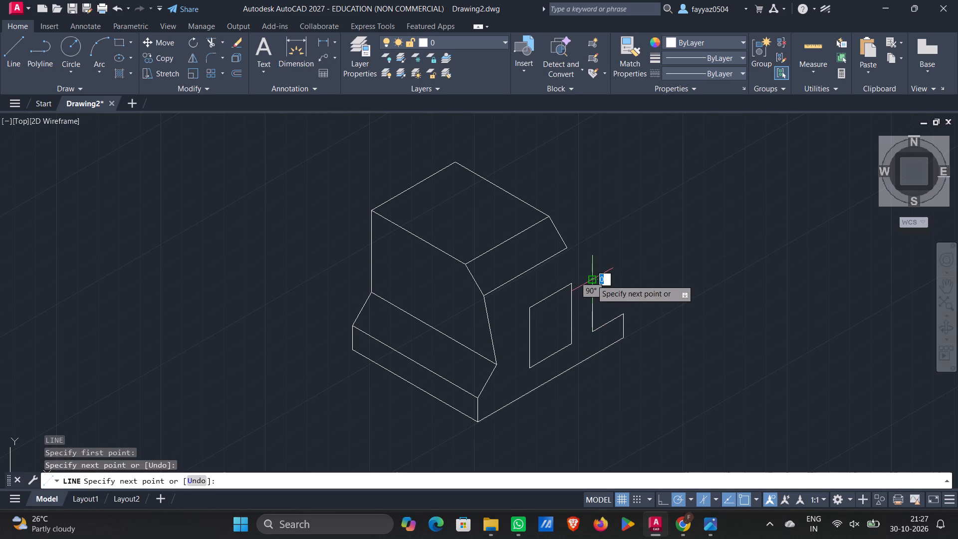
key("Escape")
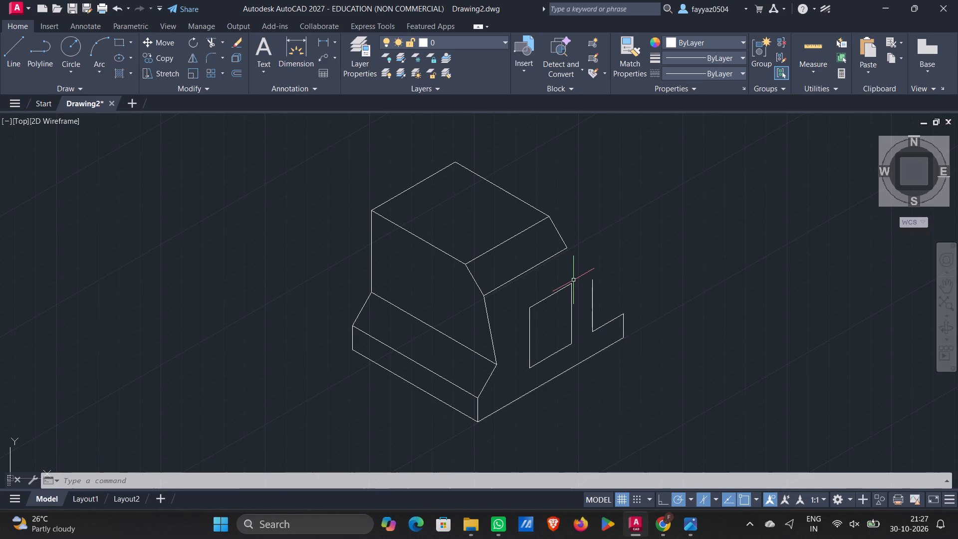
From the top face's right corner, draw a 15-unit line straight down at 270°.
key("l")
key("Return")
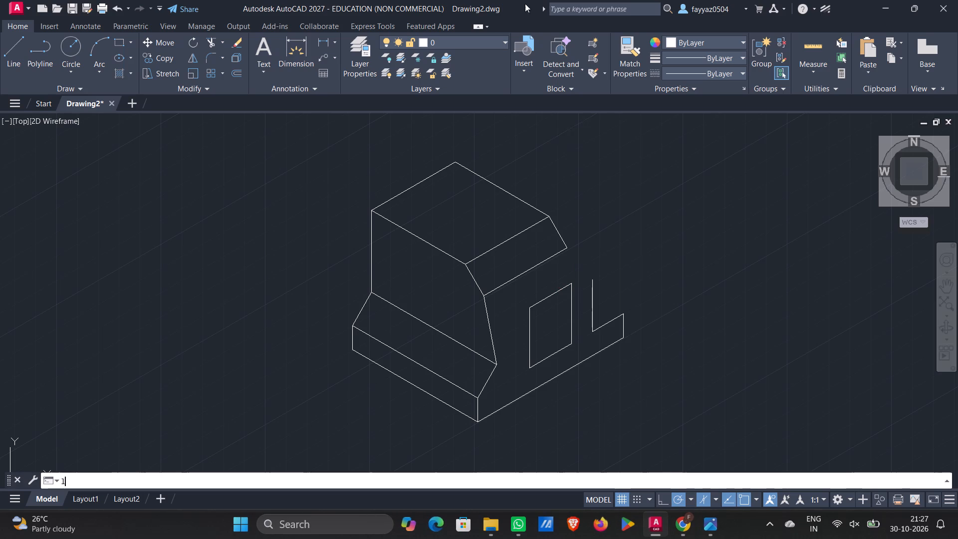
left_click(546, 216)
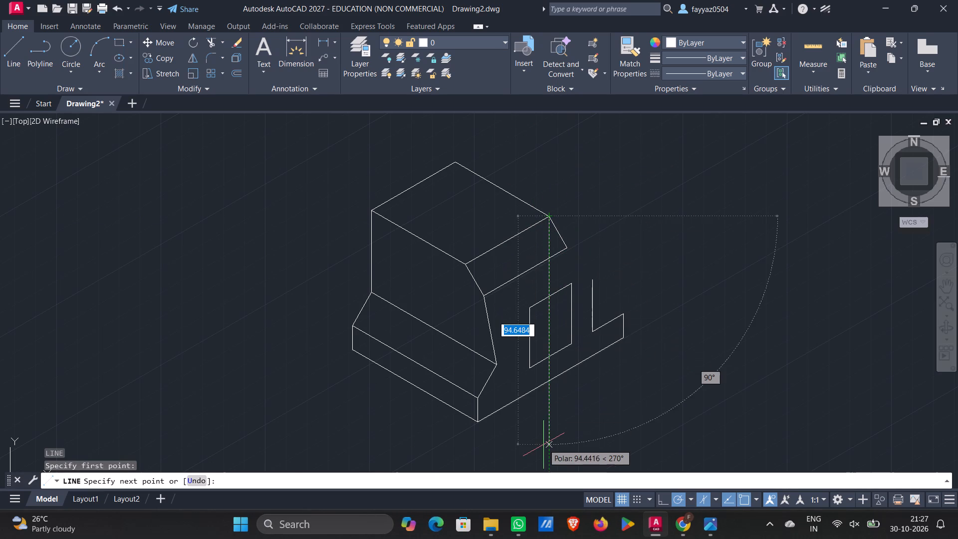
type("15")
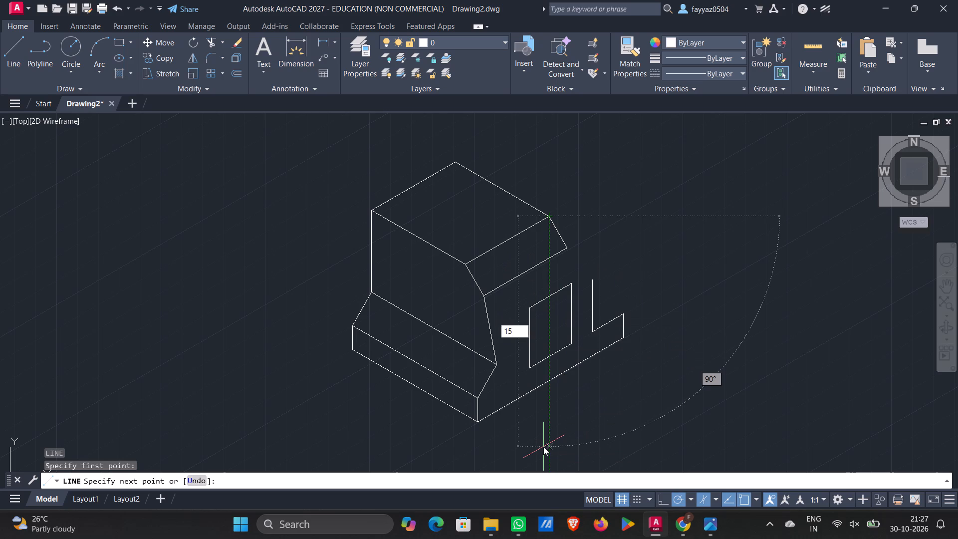
key("Return")
key("Escape")
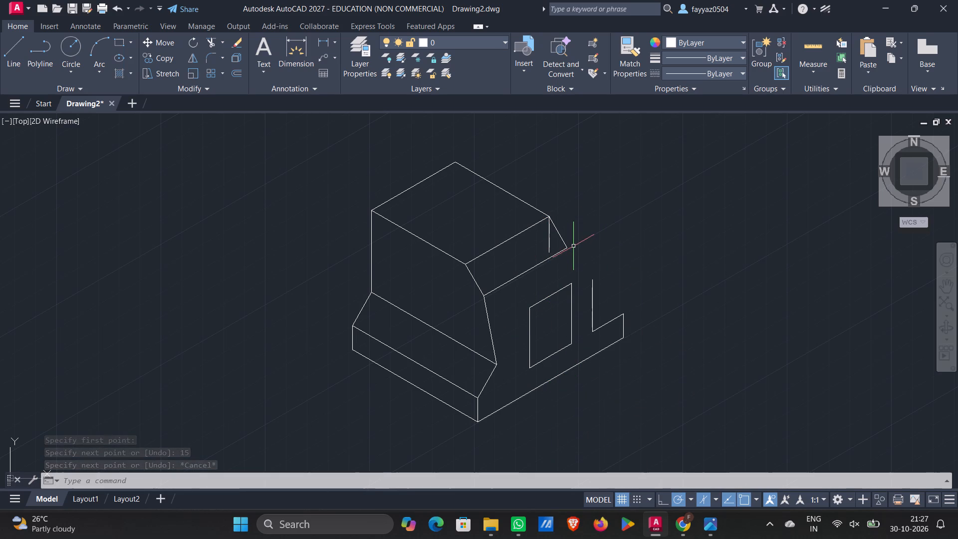
Add an aligned dimension to the right slanted edge of the upper sloped face, placed outside the block.
scroll(573, 246, "up", 1)
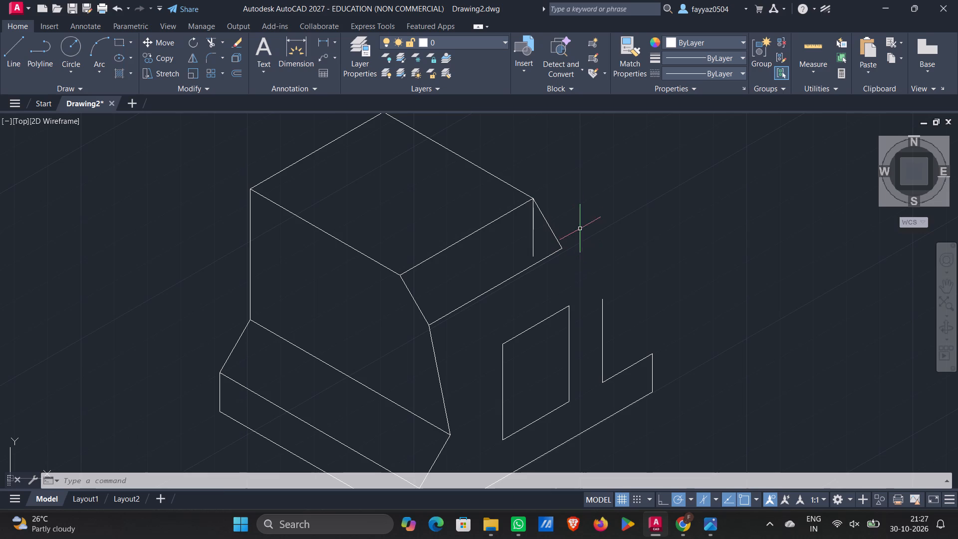
type("dal")
key("Return")
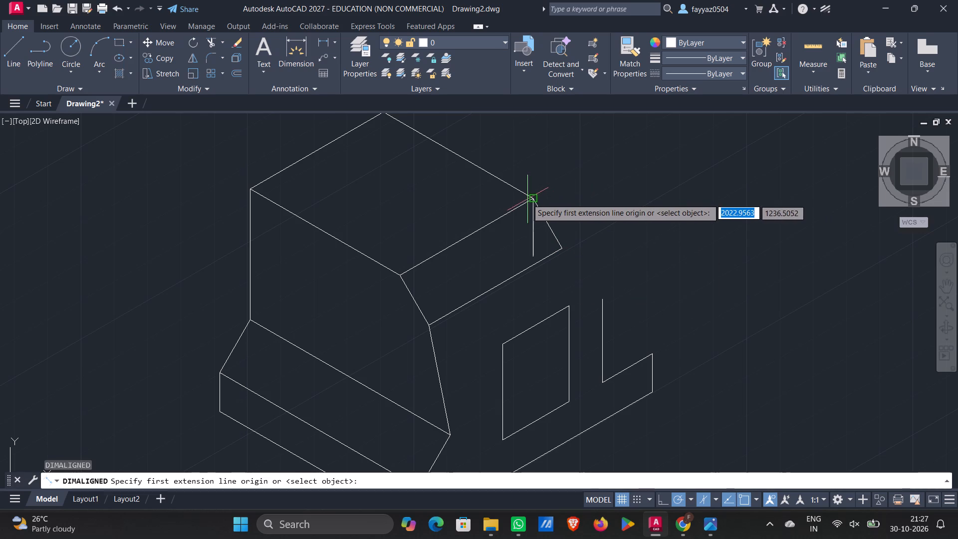
left_click(531, 199)
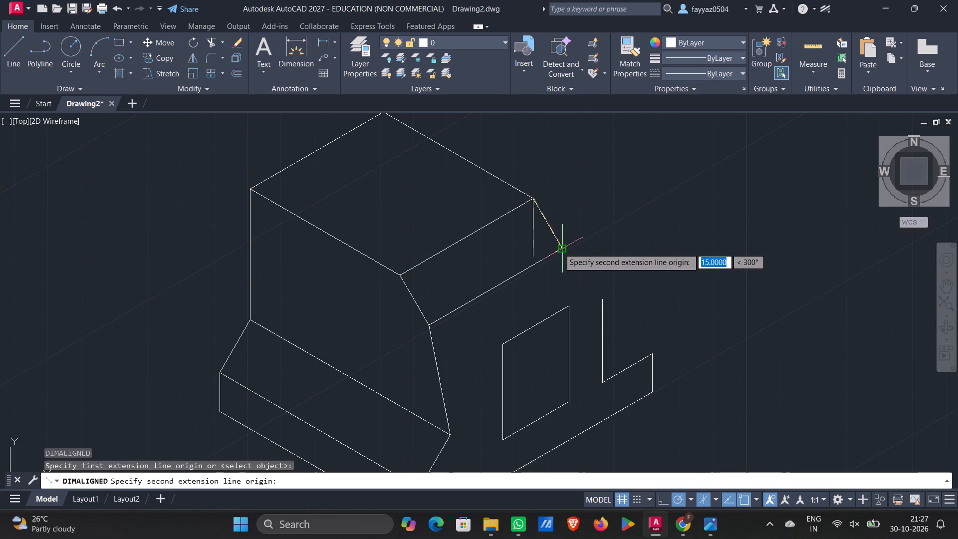
left_click(559, 248)
left_click(634, 207)
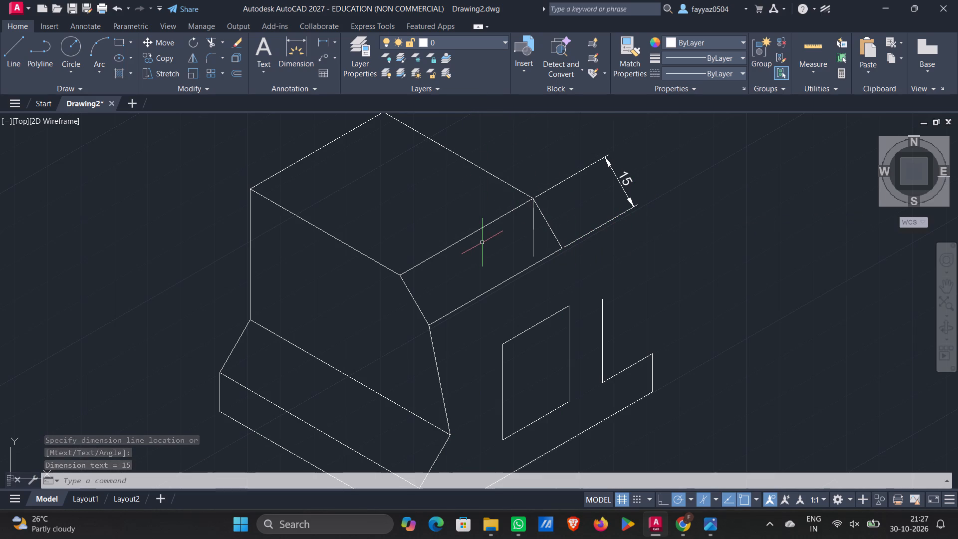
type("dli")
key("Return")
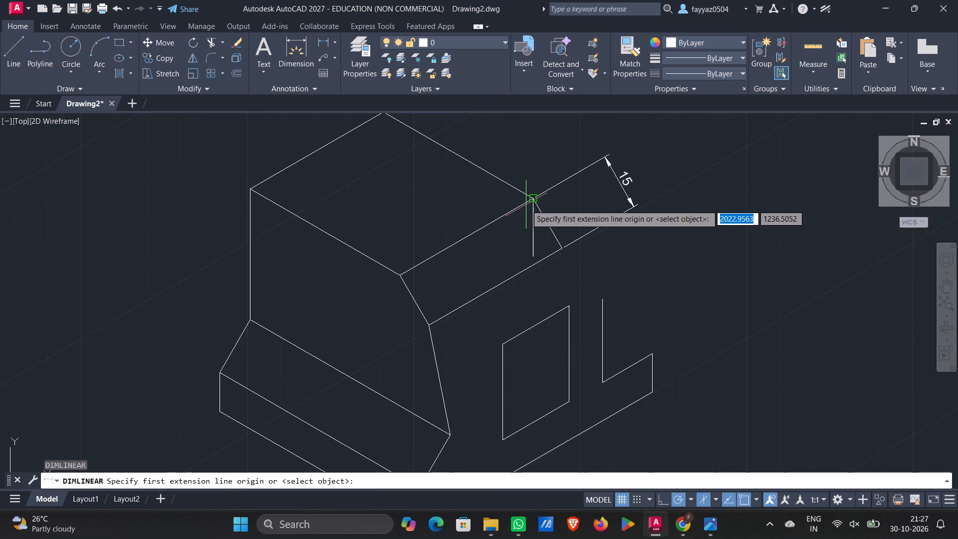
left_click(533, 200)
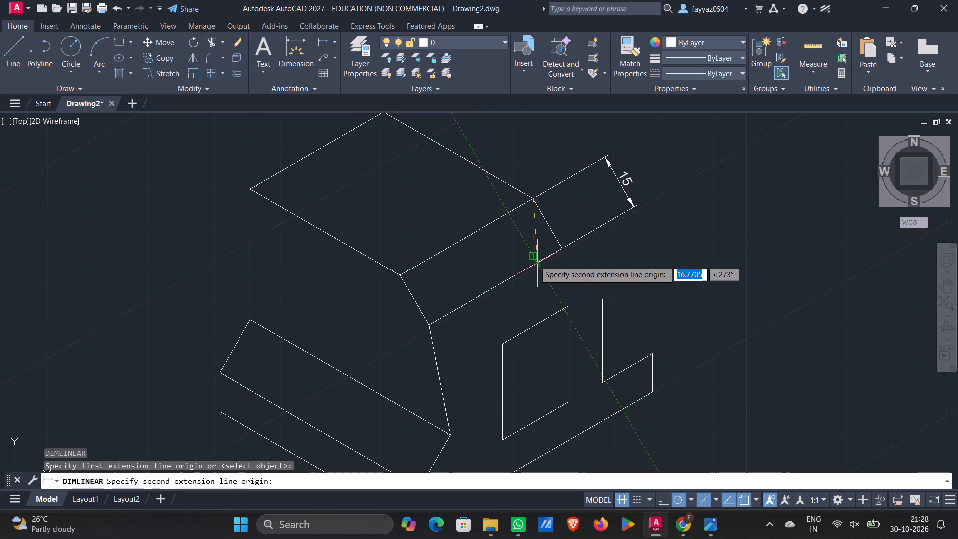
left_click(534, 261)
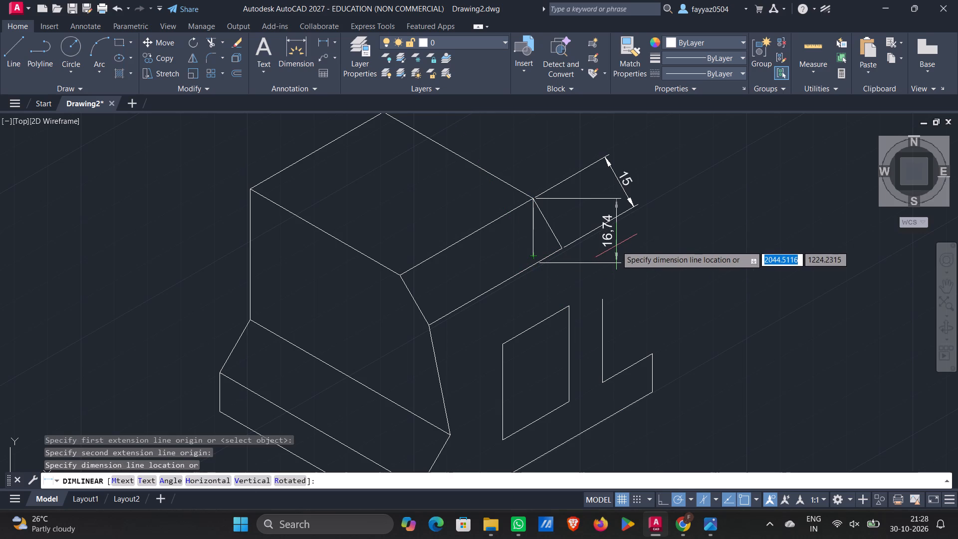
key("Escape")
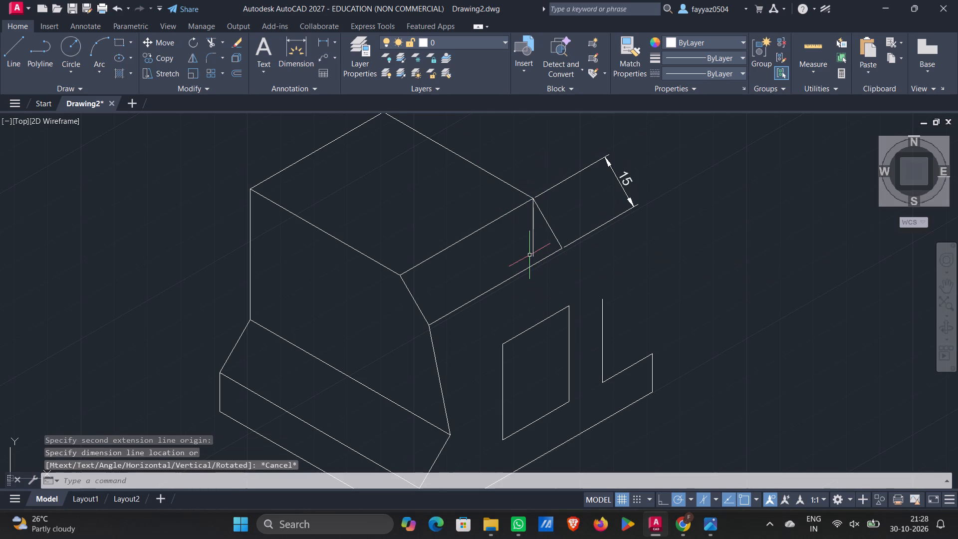
Delete the upper sloped face's lower edge and the aligned dimension on its right slanted edge.
left_click(533, 266)
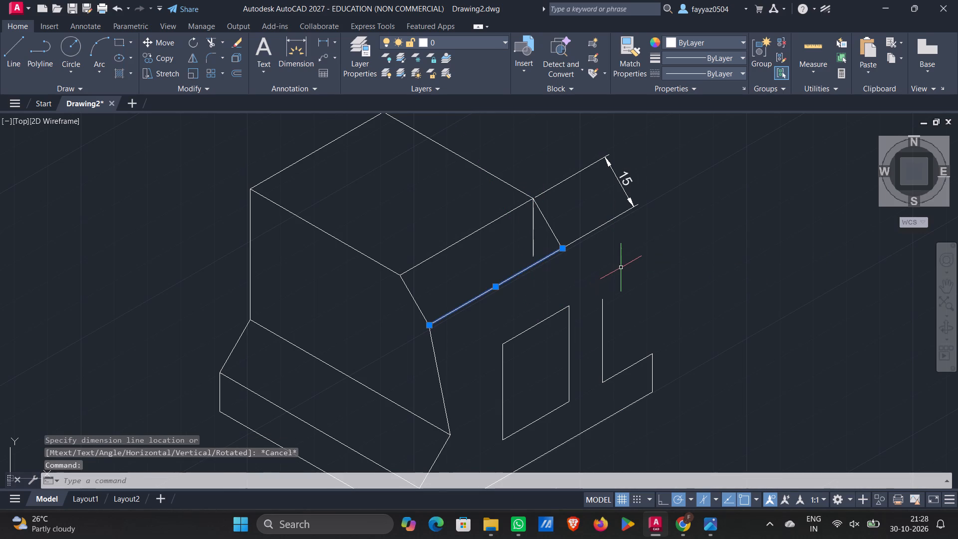
key("Delete")
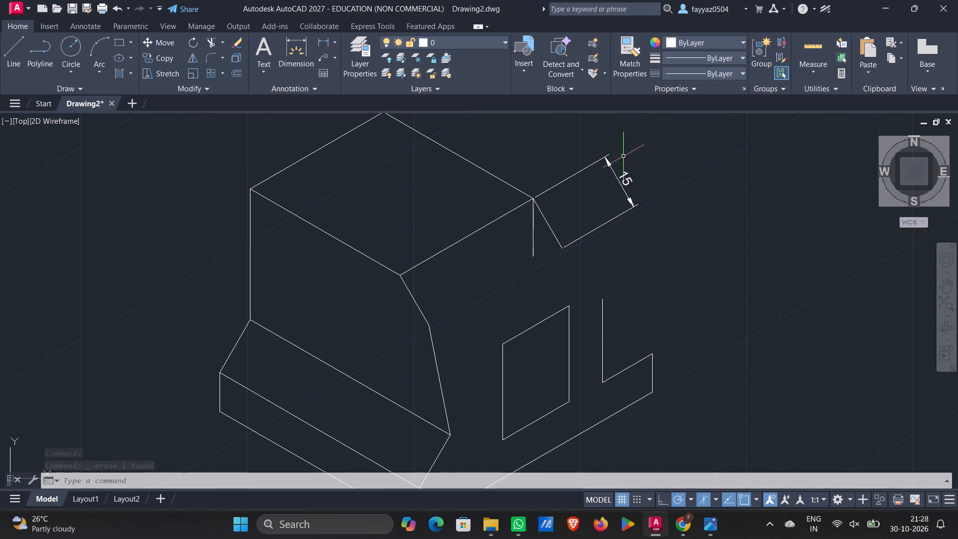
left_click(619, 181)
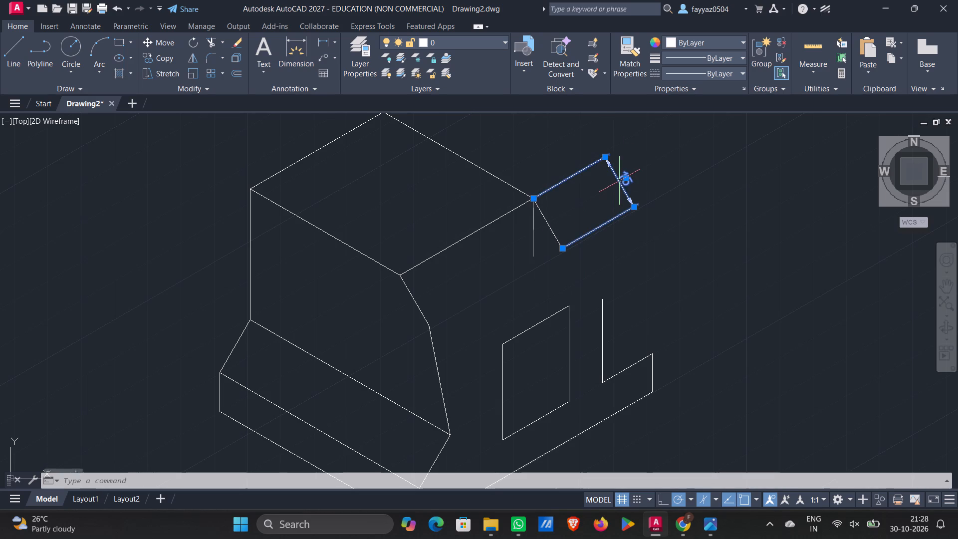
key("Delete")
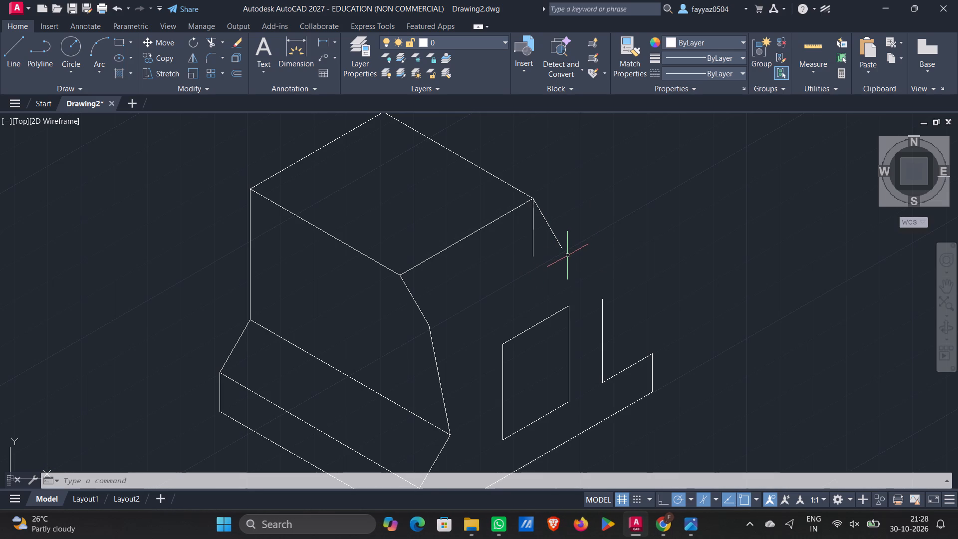
Delete the upper block's four top-face edges, its left vertical edge and the two short lines at the top face's right corner.
left_click(587, 193)
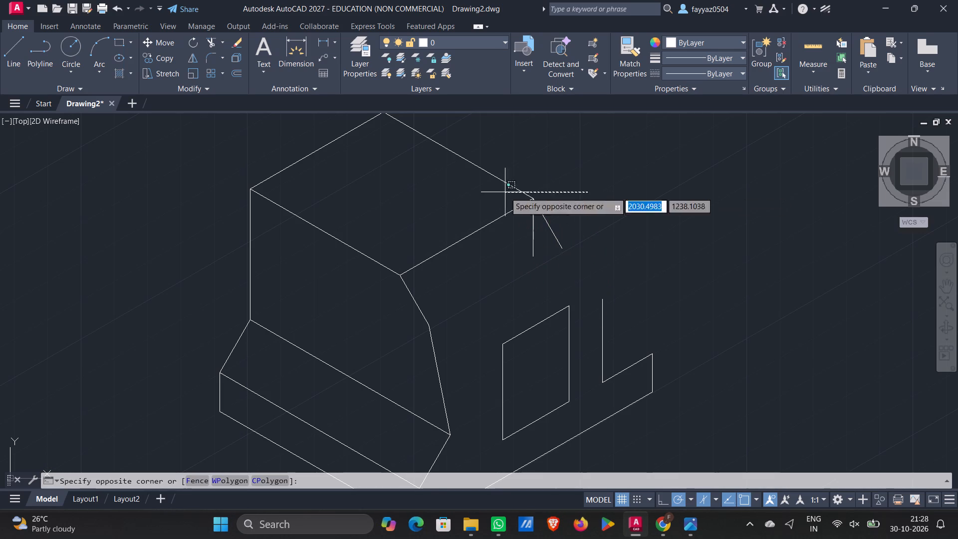
left_click(152, 202)
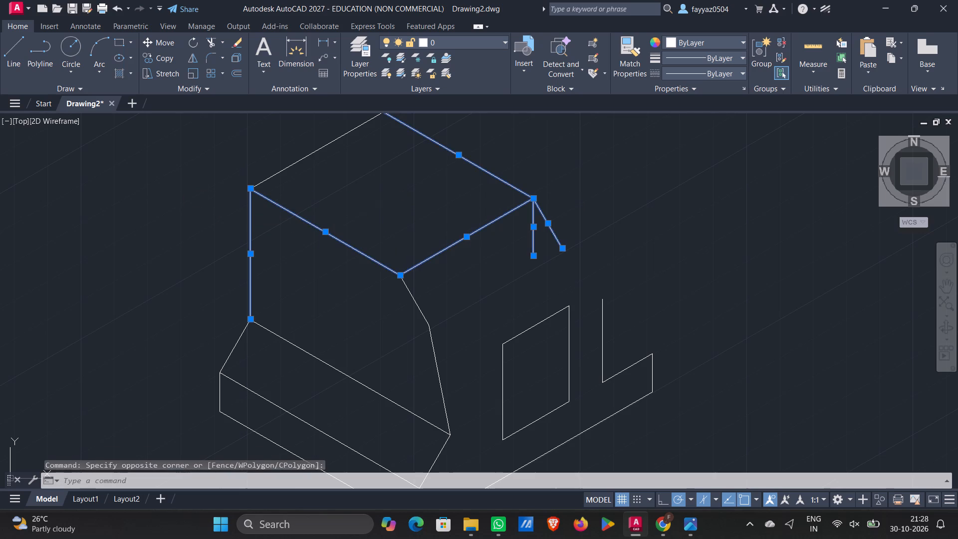
key("Delete")
left_click(330, 142)
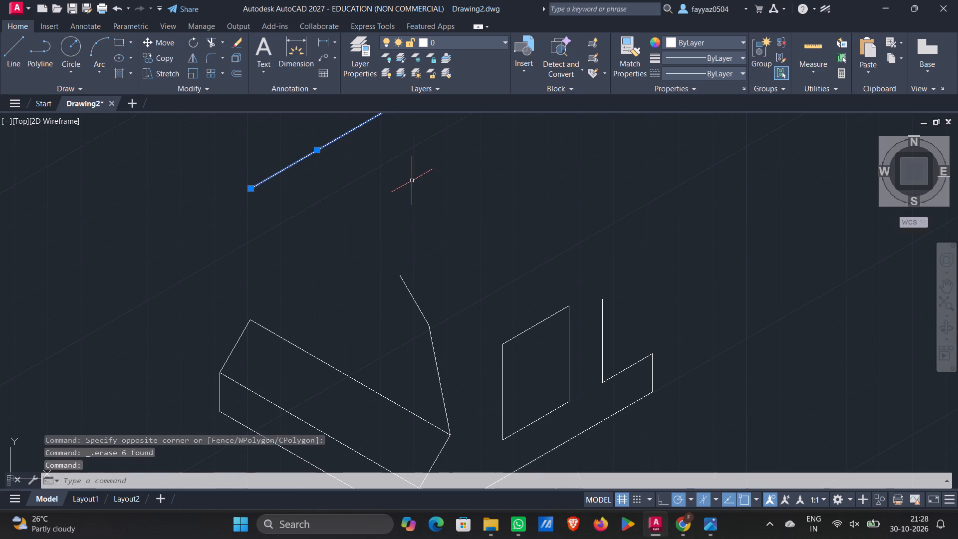
key("Delete")
Delete the two slanted lines above the sloped base face's right corner and the vertical line rising from the 15-unit base line.
scroll(407, 276, "down", 2)
middle_click(404, 289)
scroll(408, 289, "up", 1)
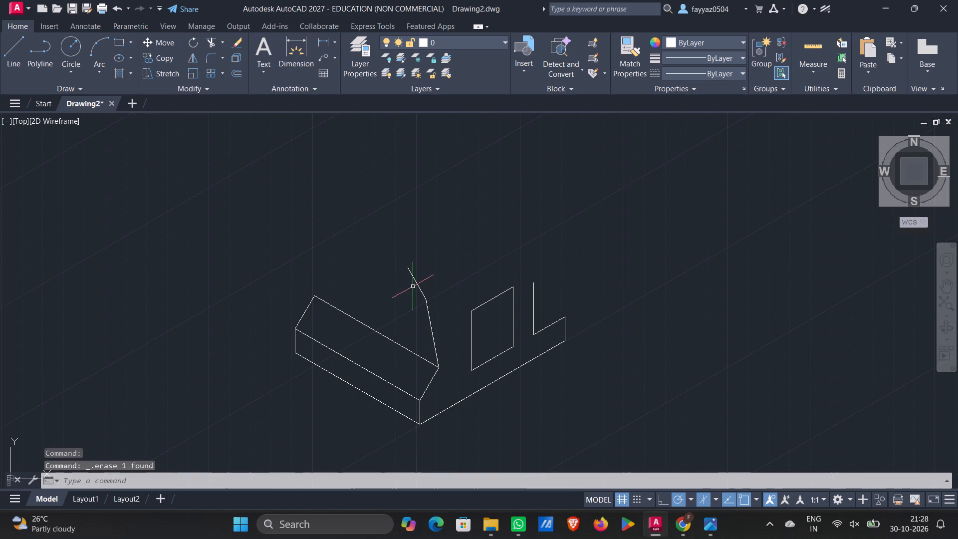
left_click(416, 287)
left_click(430, 331)
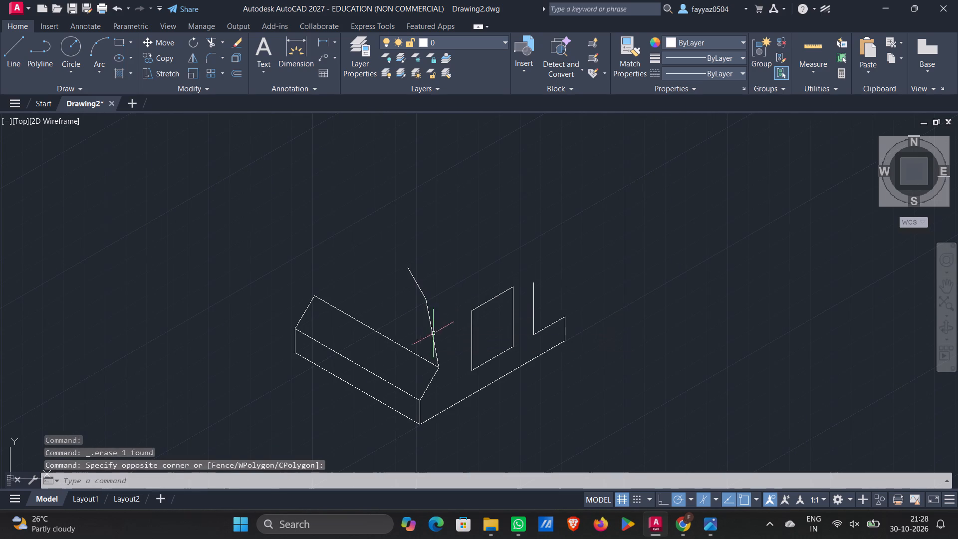
left_click(451, 337)
left_click(406, 286)
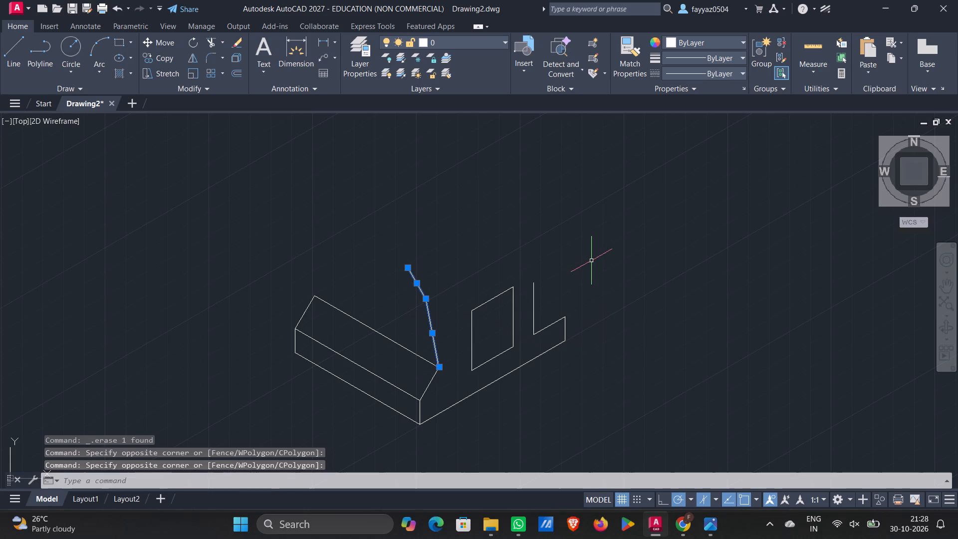
key("Delete")
left_click(533, 293)
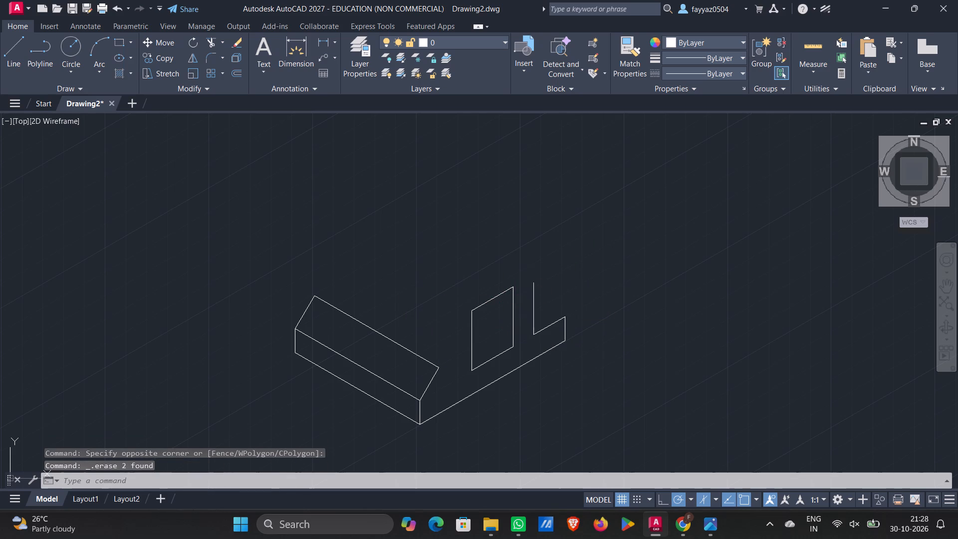
key("Delete")
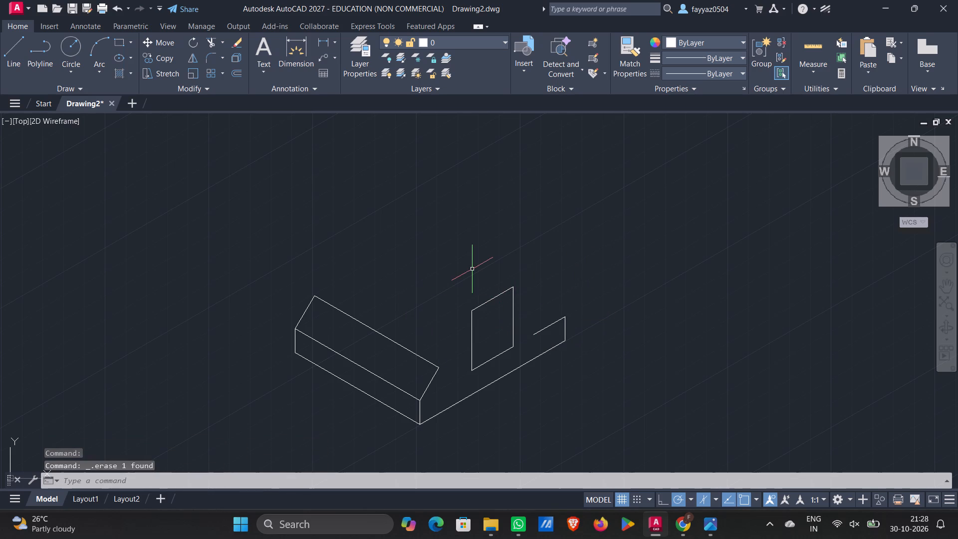
Delete the upper edge of the base's sloped face and its two slanted side edges.
left_click(412, 348)
left_click(418, 359)
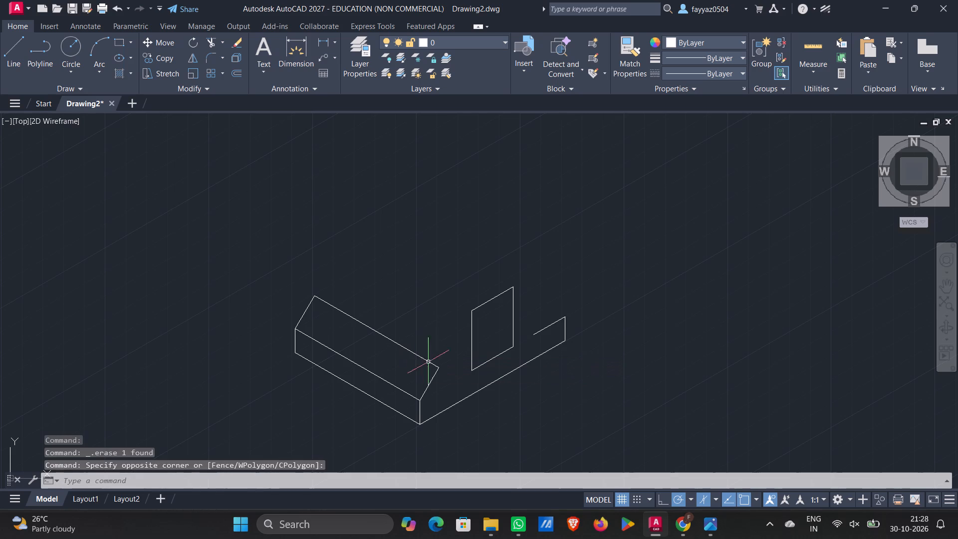
left_click(434, 358)
left_click(418, 363)
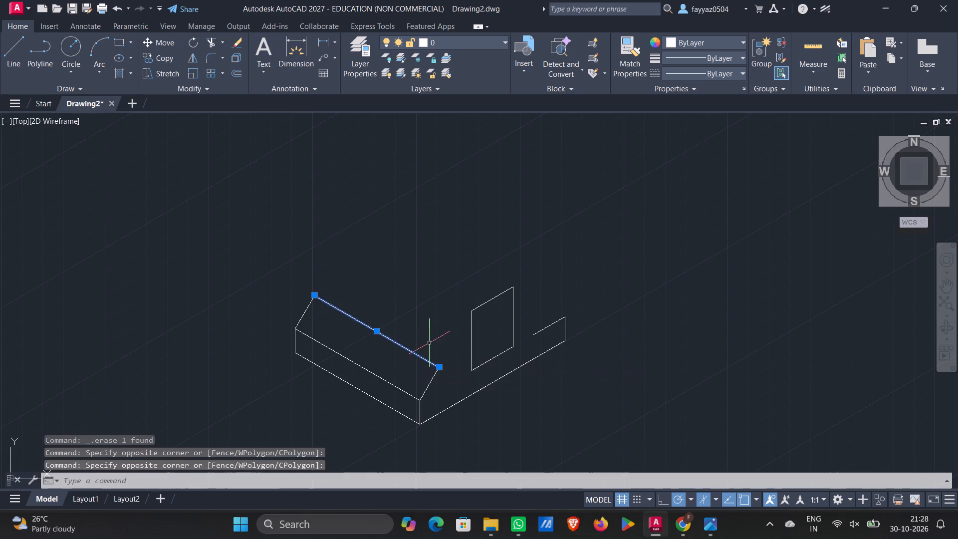
key("Delete")
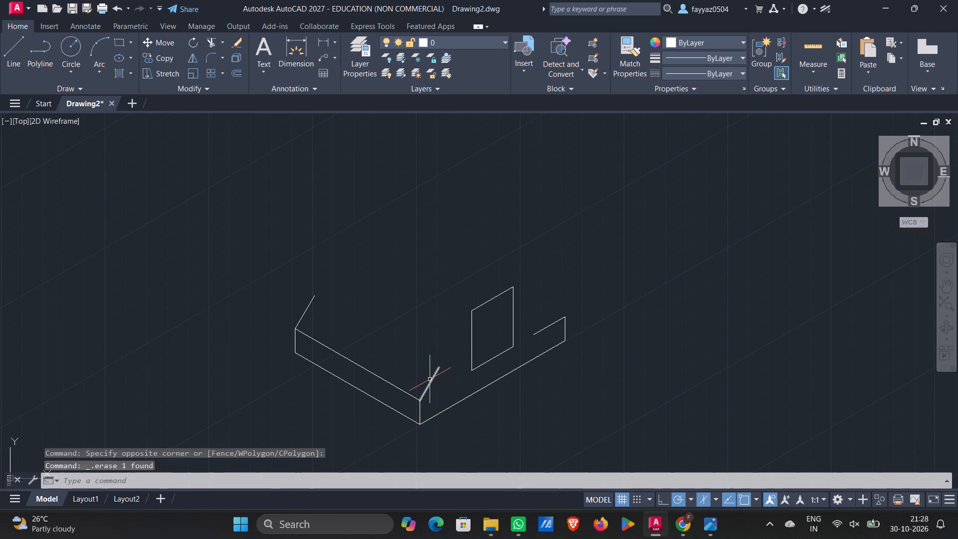
left_click(431, 379)
key("Delete")
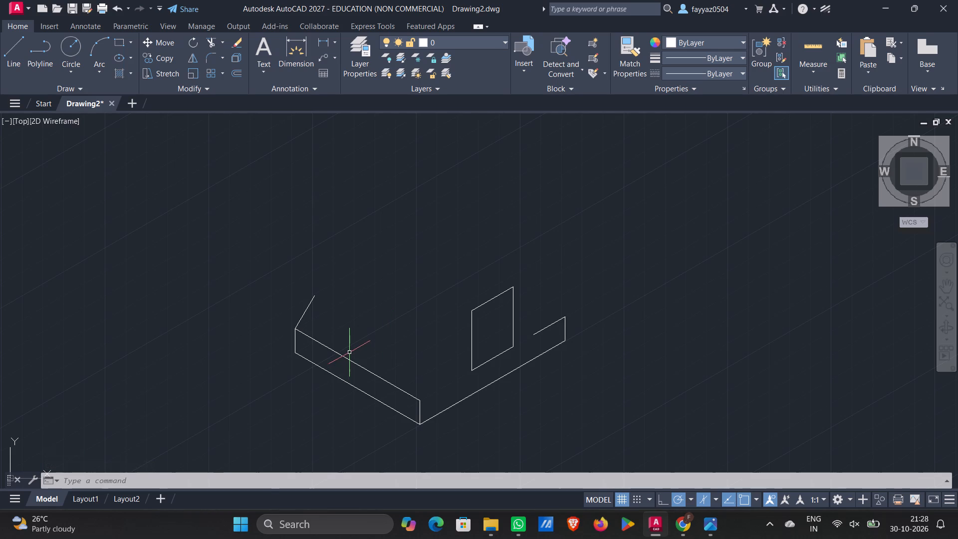
left_click(311, 299)
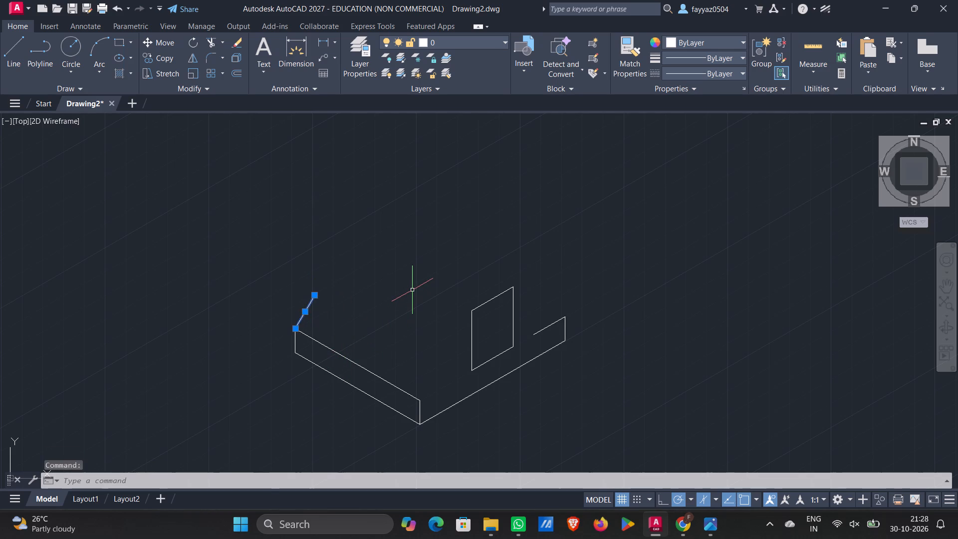
key("Delete")
From the base's upper left corner, draw a 16-unit line at 60° followed by a 34-unit vertical line upward.
key("l")
key("Return")
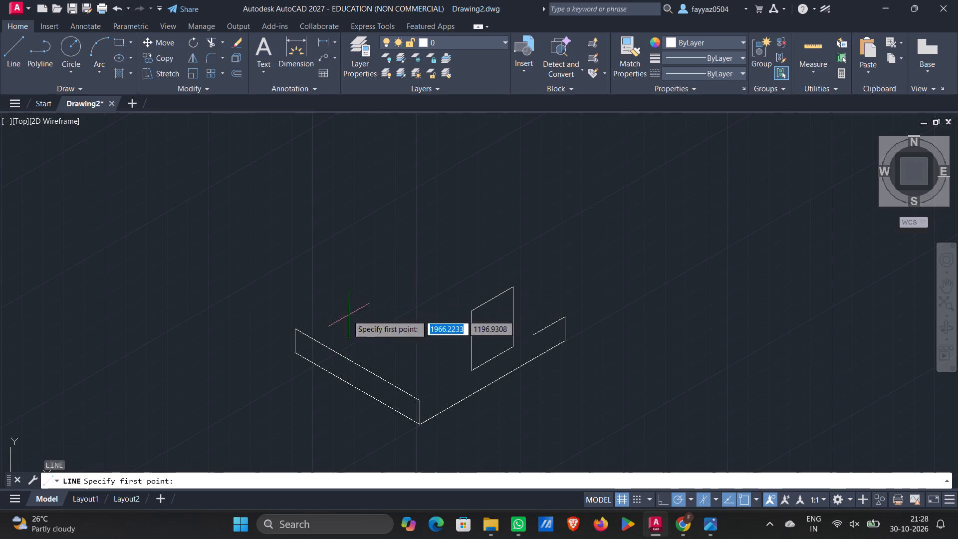
left_click(293, 331)
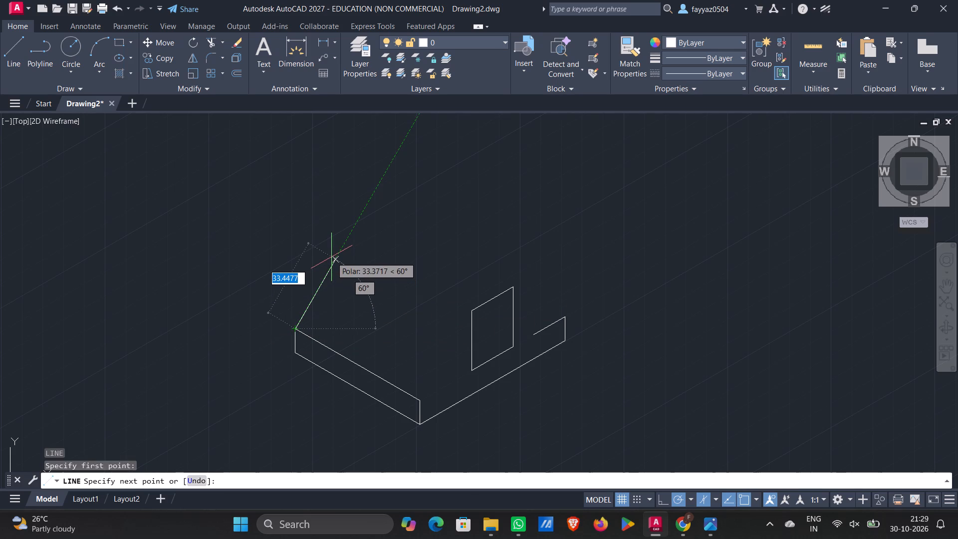
type("16")
key("Return")
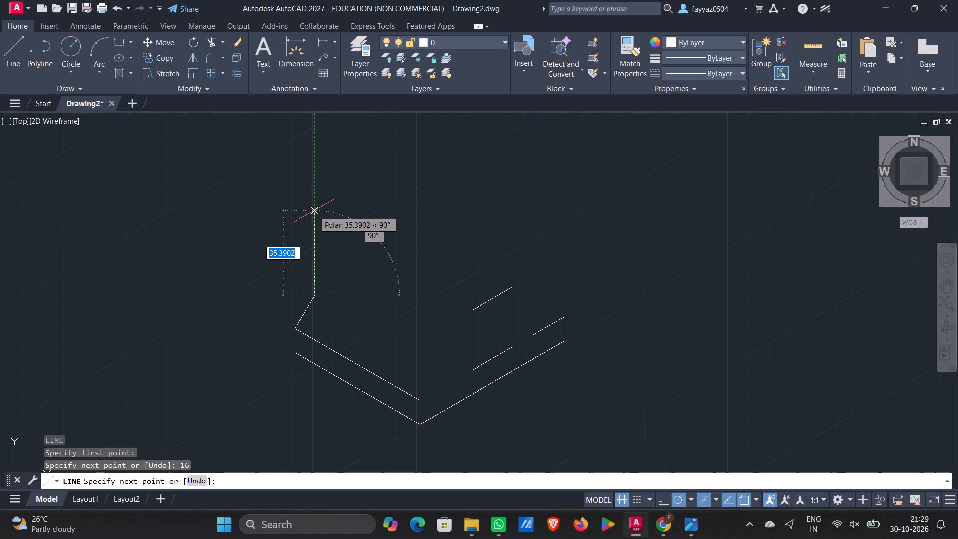
type("34")
key("Return")
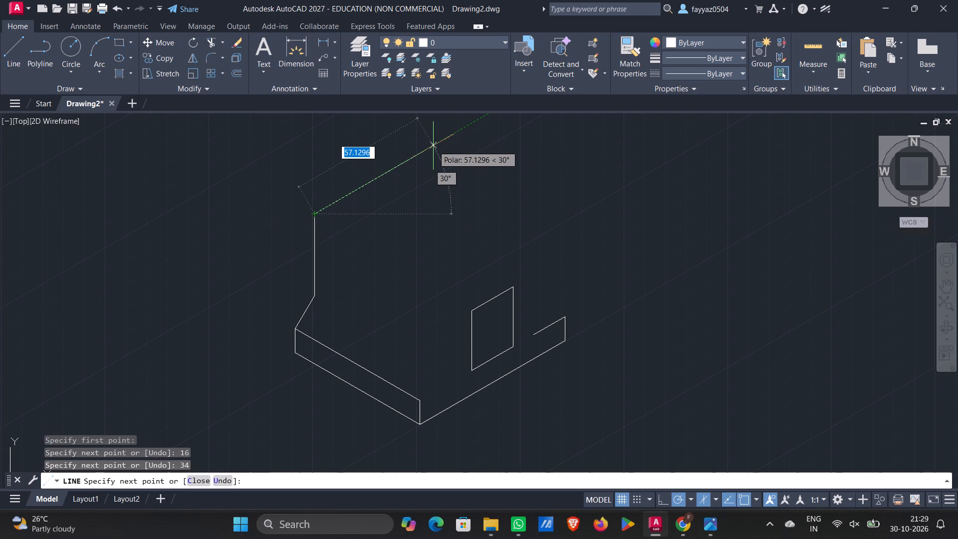
Draw the closed top face with a 40-unit edge at 30°, 45 at 330°, 40 at 210°, and back to its left corner.
type("40")
key("Return")
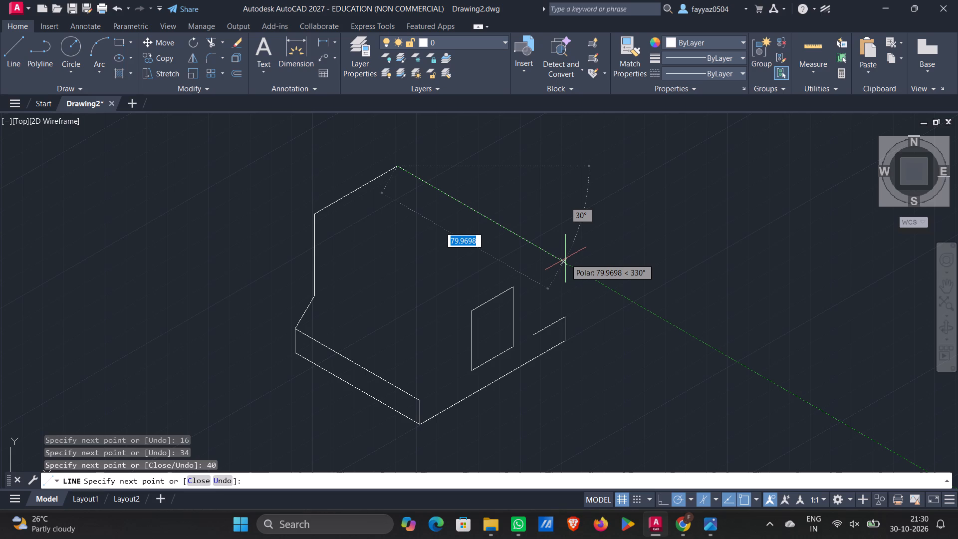
type("45")
key("Return")
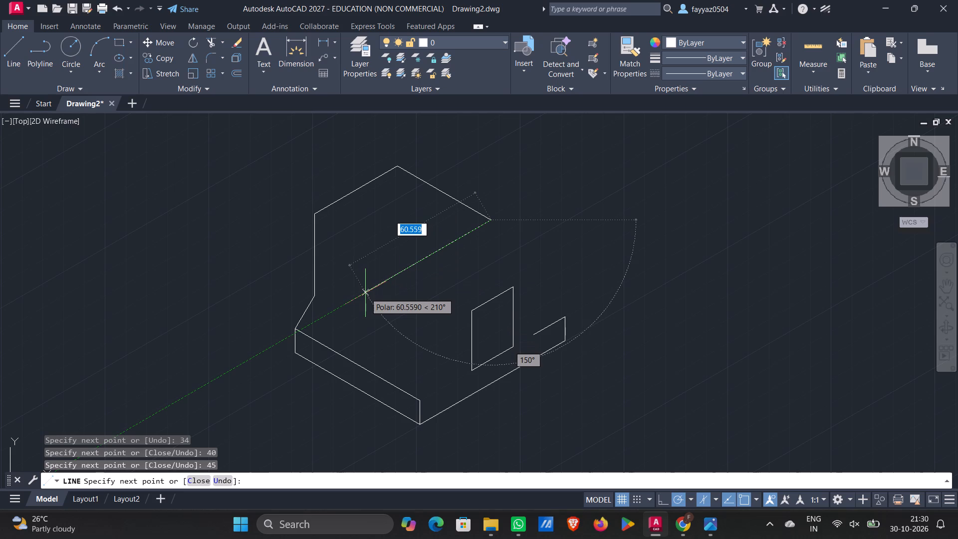
type("40")
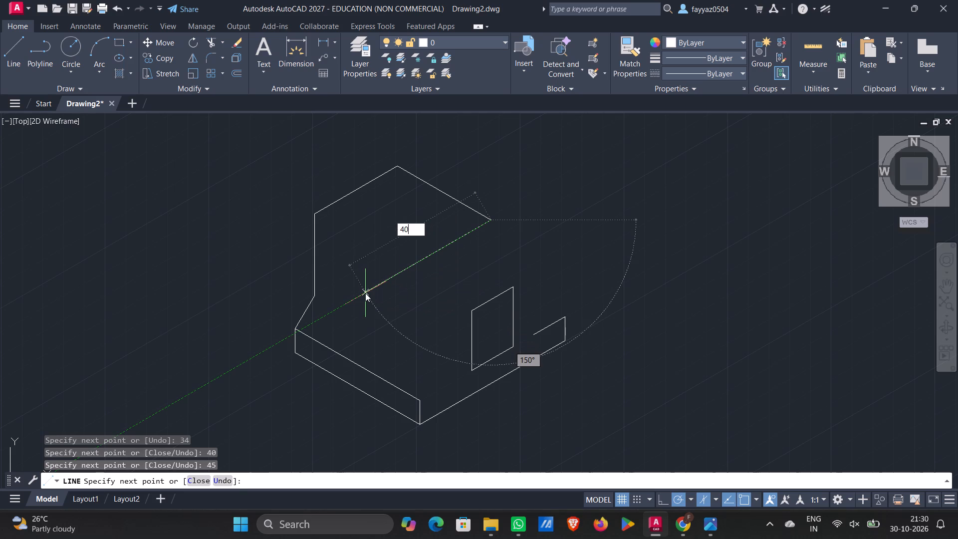
key("Return")
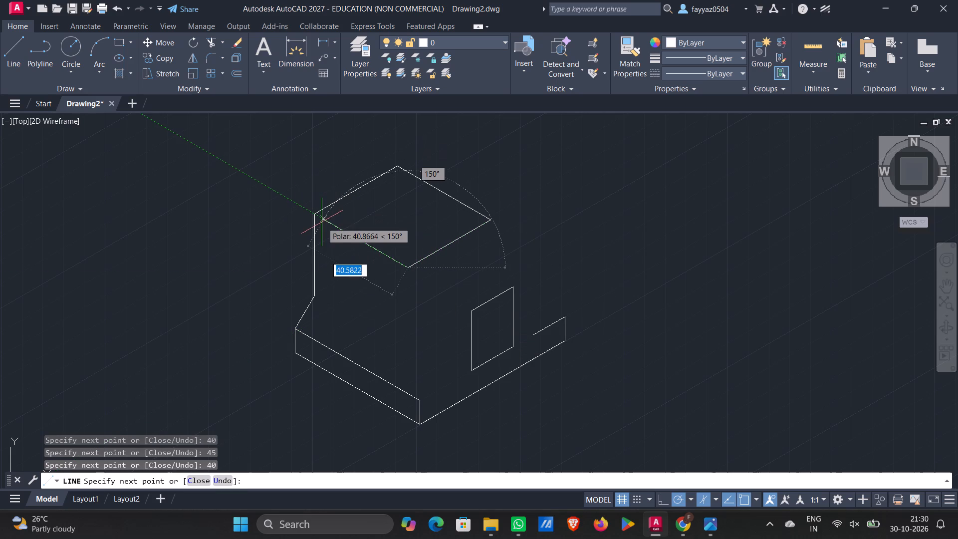
left_click(316, 216)
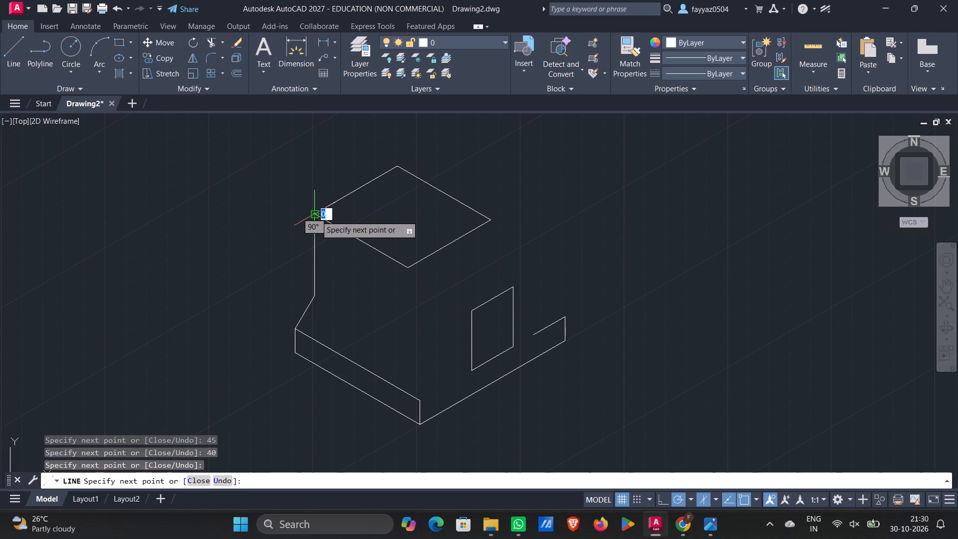
key("Escape")
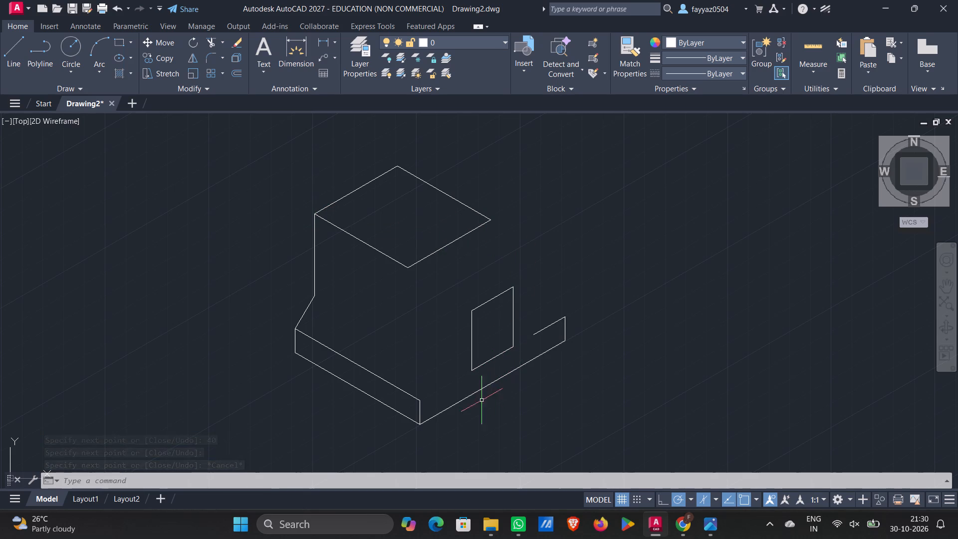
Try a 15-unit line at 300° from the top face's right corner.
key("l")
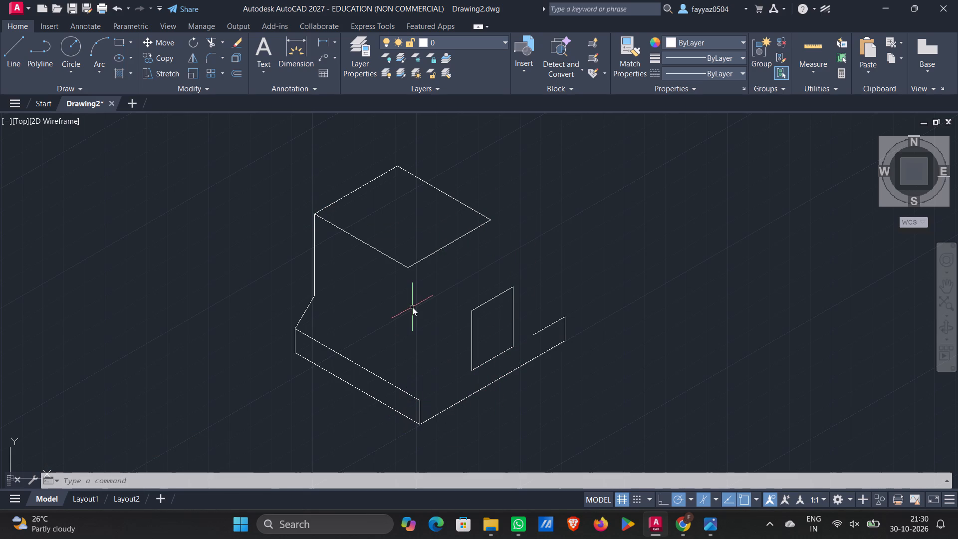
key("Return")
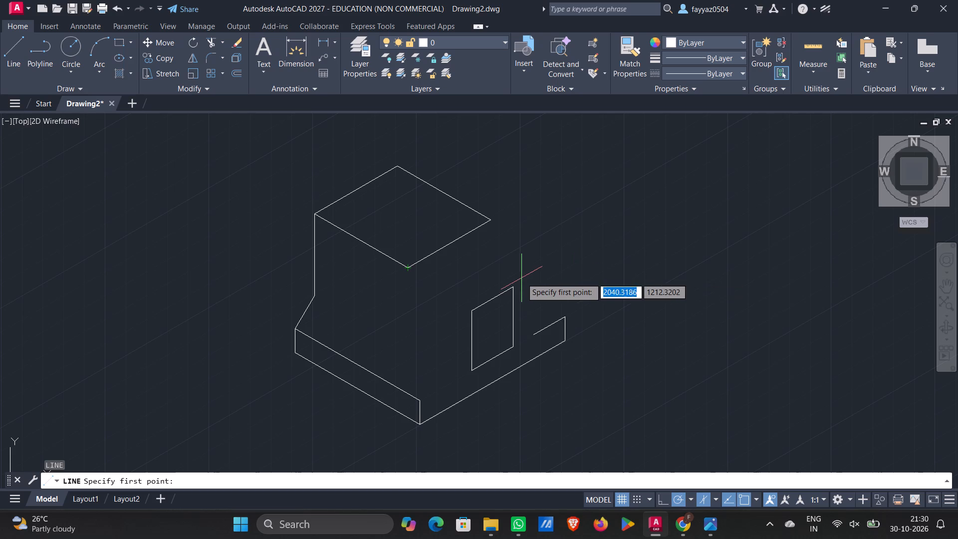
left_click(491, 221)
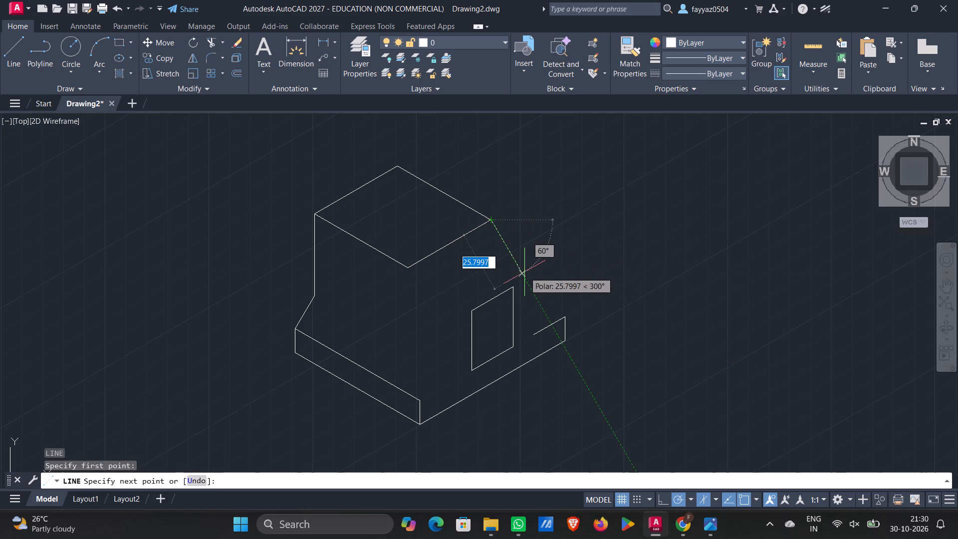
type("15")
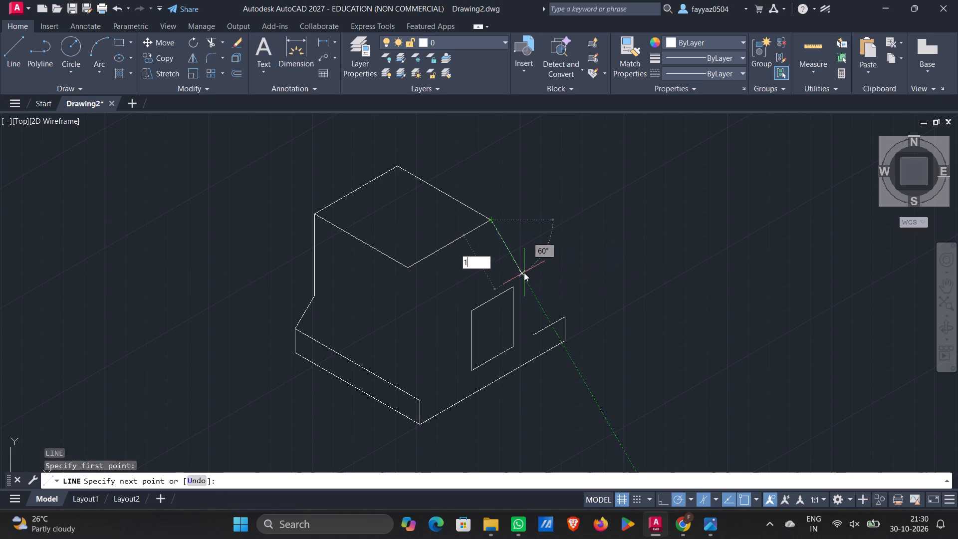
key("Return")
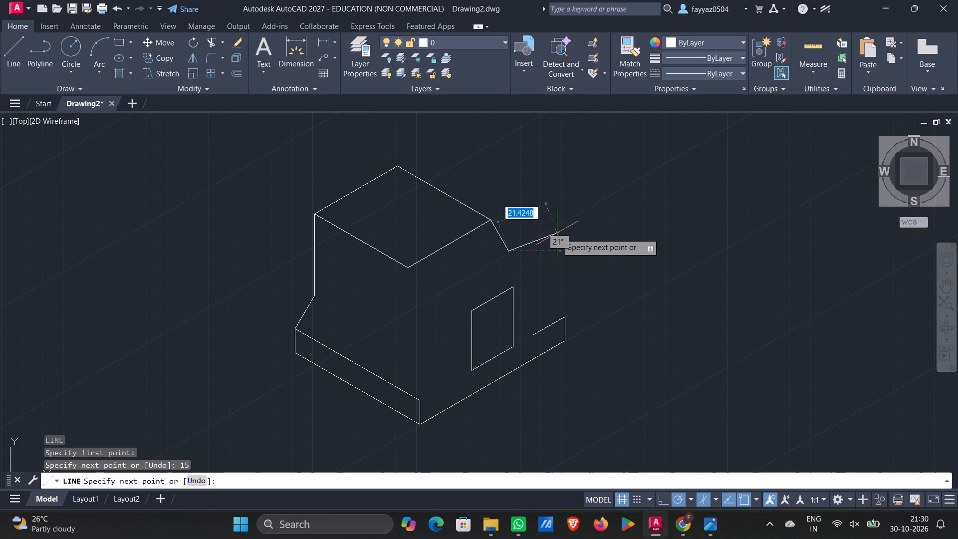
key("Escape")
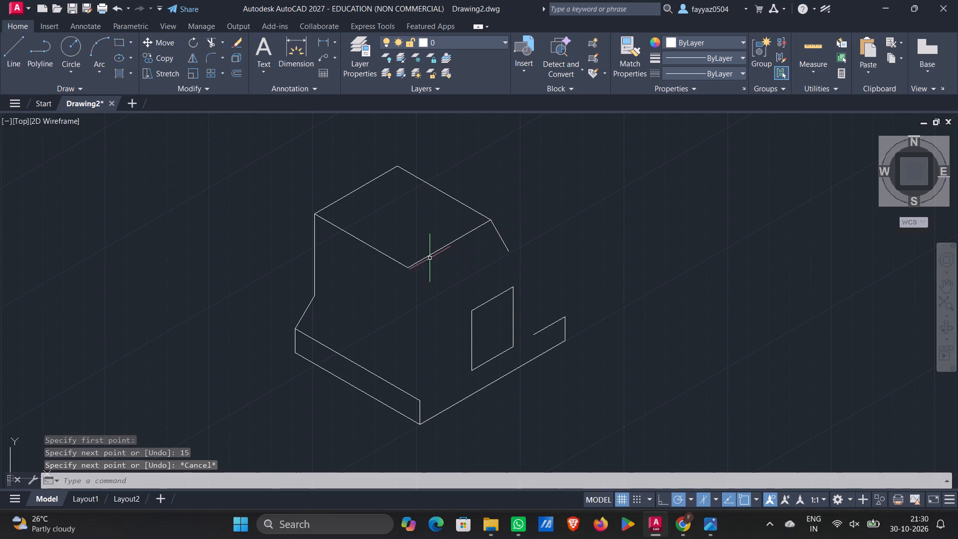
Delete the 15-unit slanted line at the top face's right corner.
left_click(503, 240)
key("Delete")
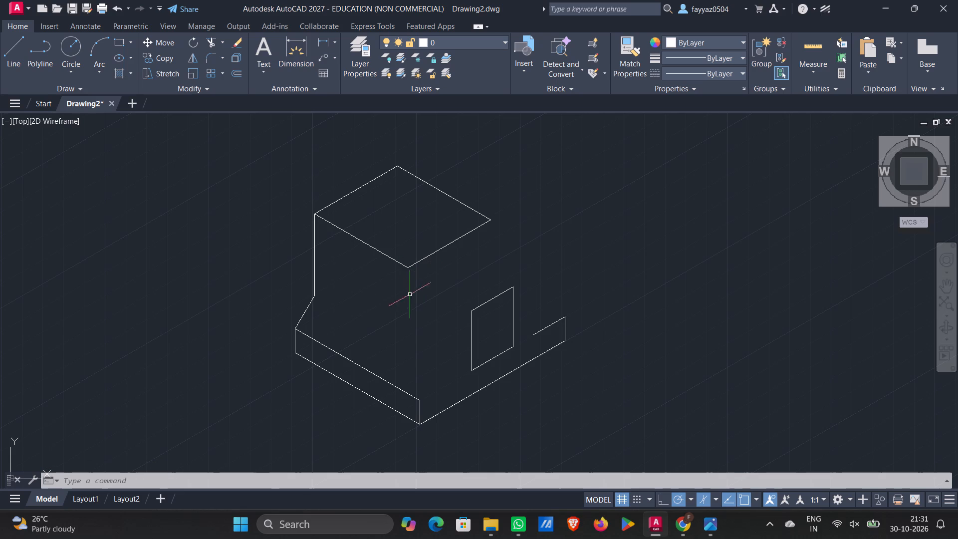
Draw a 16-unit line at 60° from the base's front upper corner and join its end to the left vertical edge's lower end.
key("l")
key("Return")
left_click(418, 399)
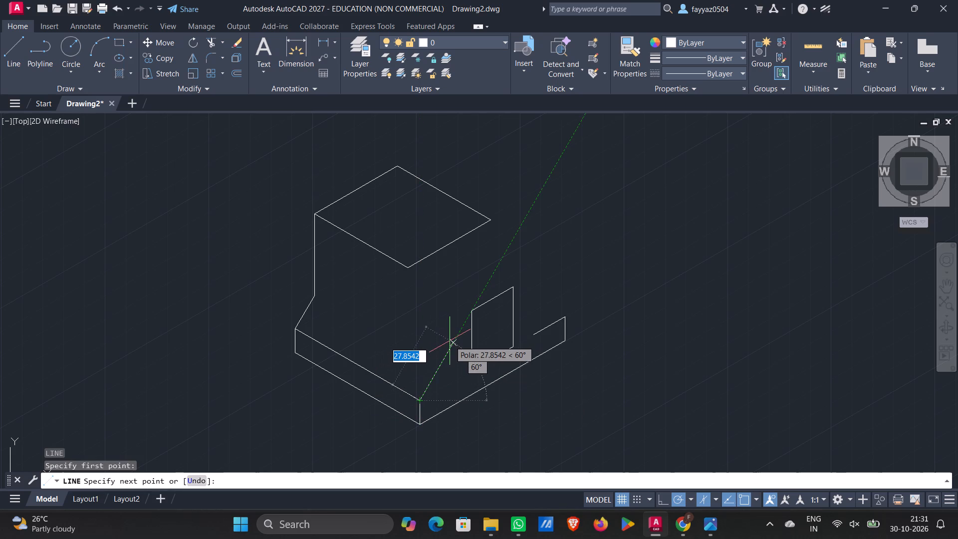
type("16")
key("Return")
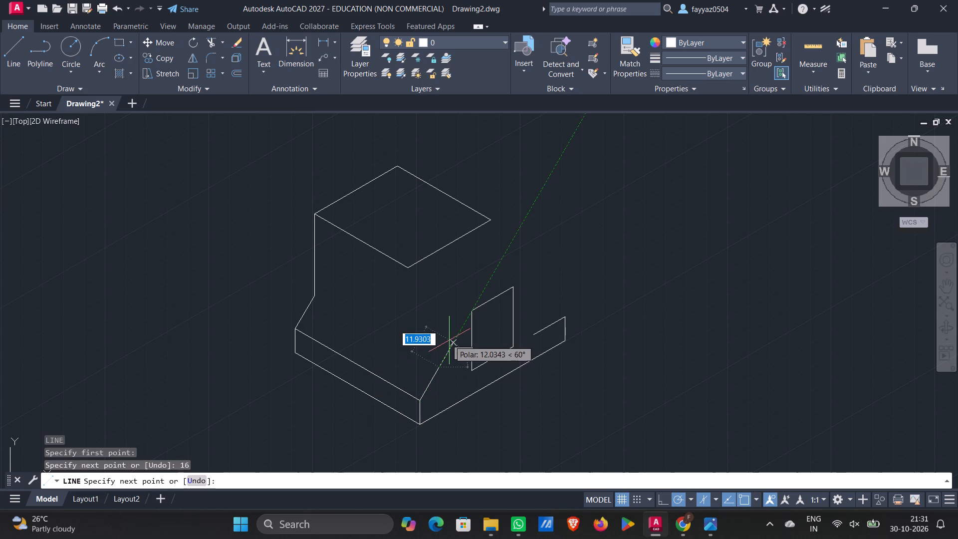
left_click(315, 292)
key("Escape")
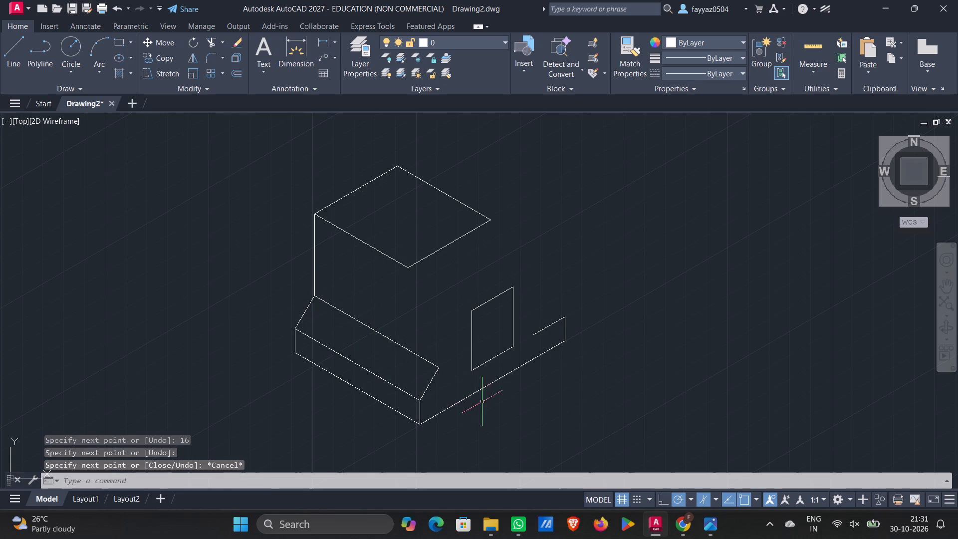
Start a new line.
key("l")
key("Return")
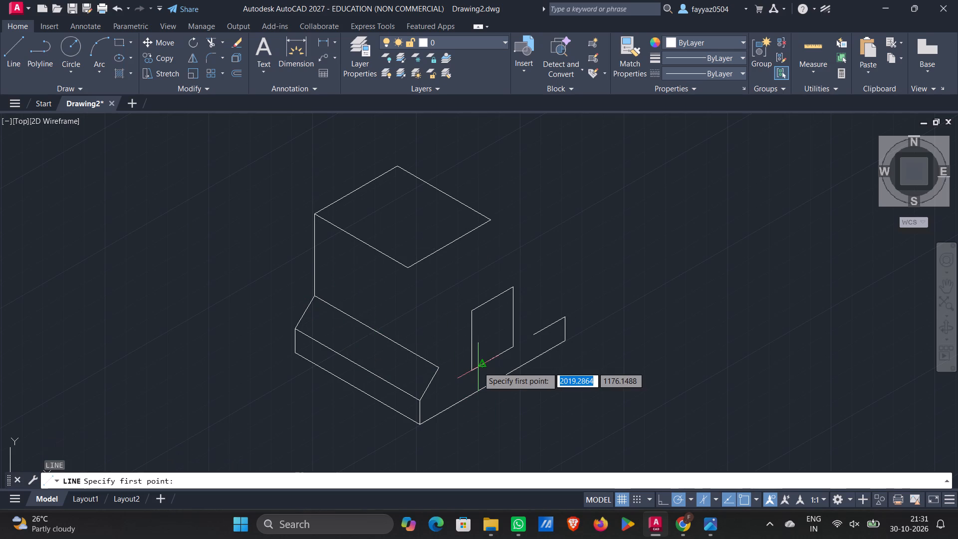
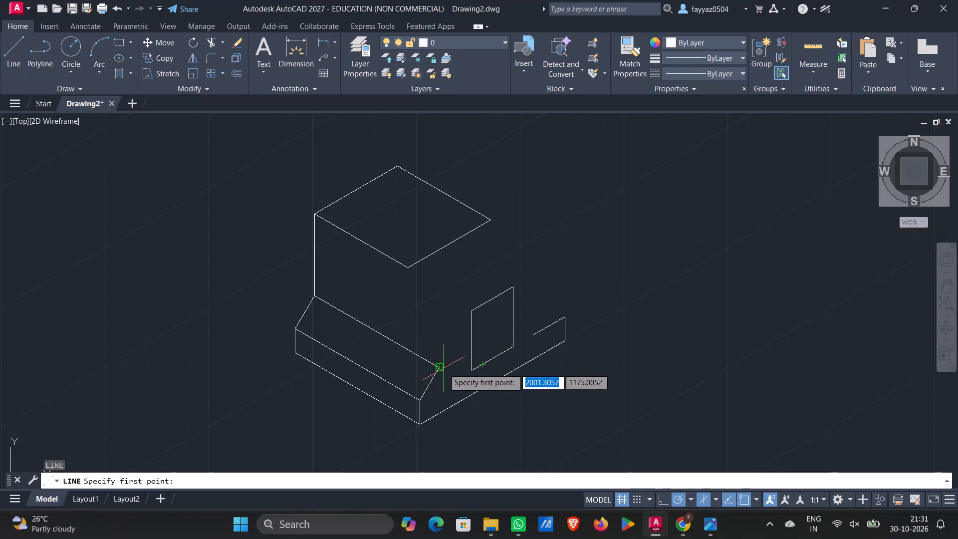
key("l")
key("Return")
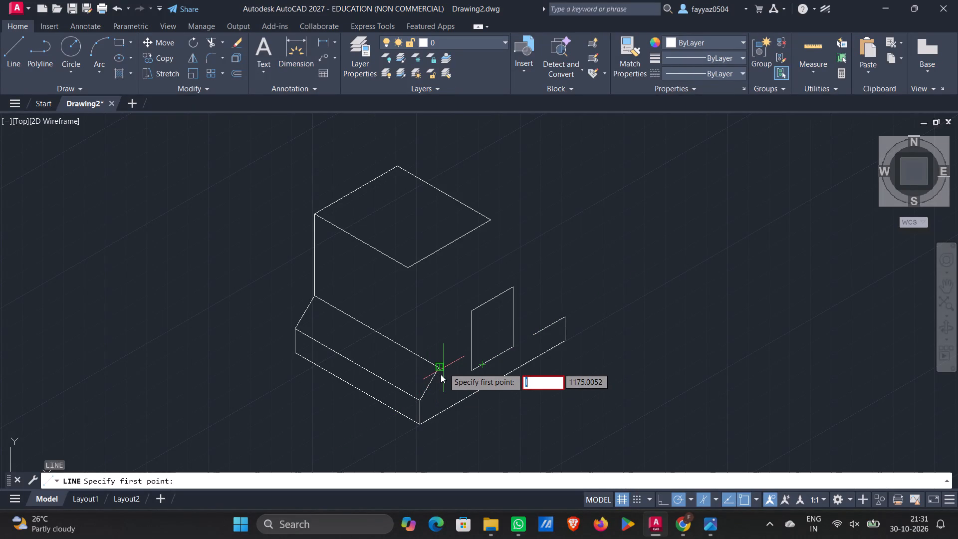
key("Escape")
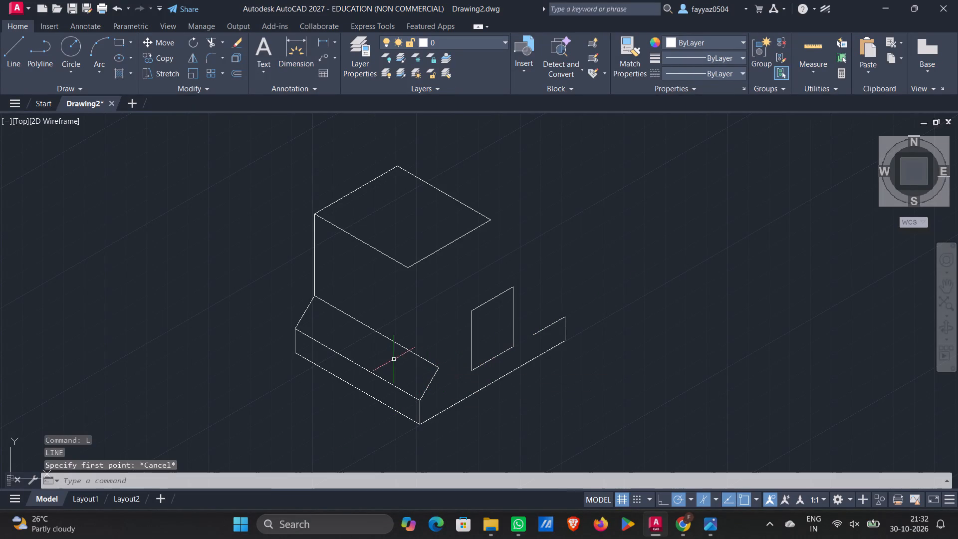
Draw a 19-unit vertical line up from the upper end of the base's front slope and join it to the top face's front corner.
key("l")
key("Return")
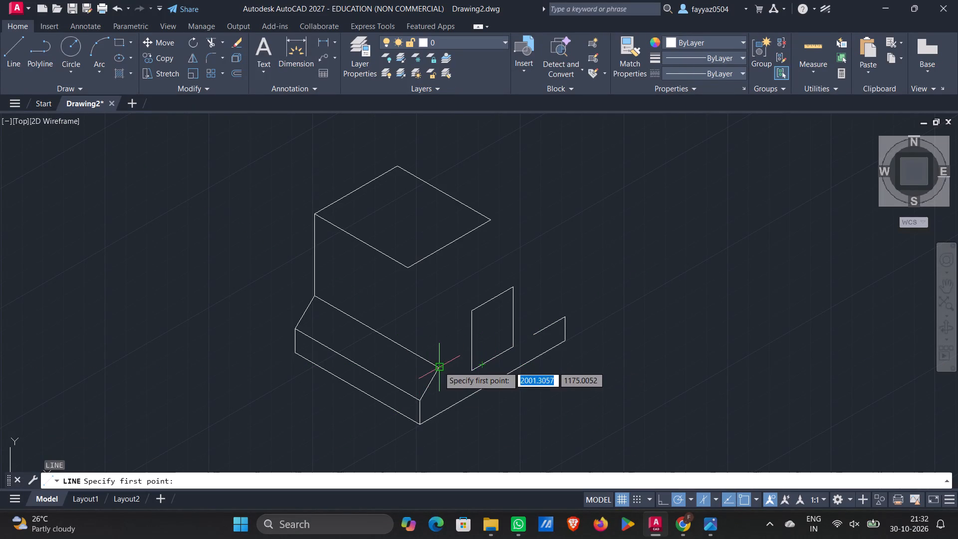
left_click(439, 366)
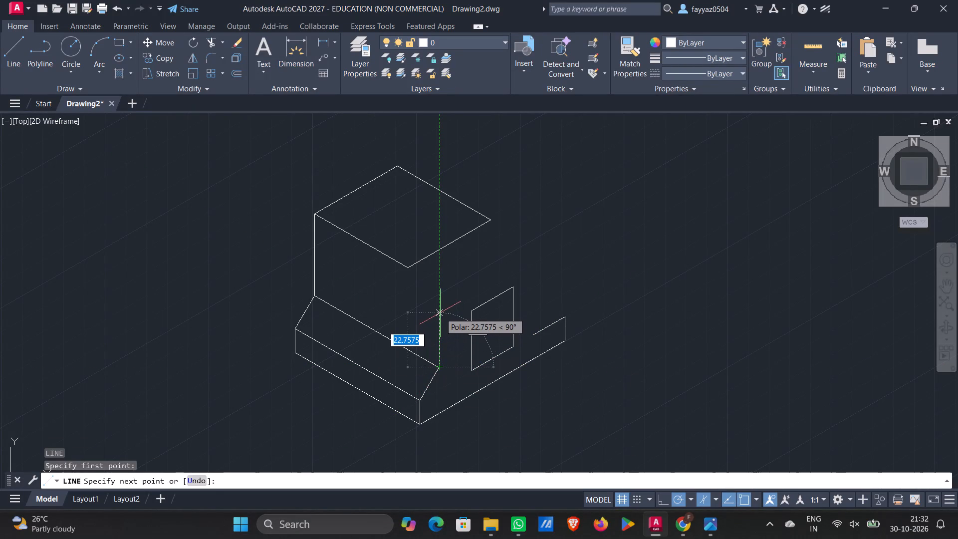
type("19")
key("Return")
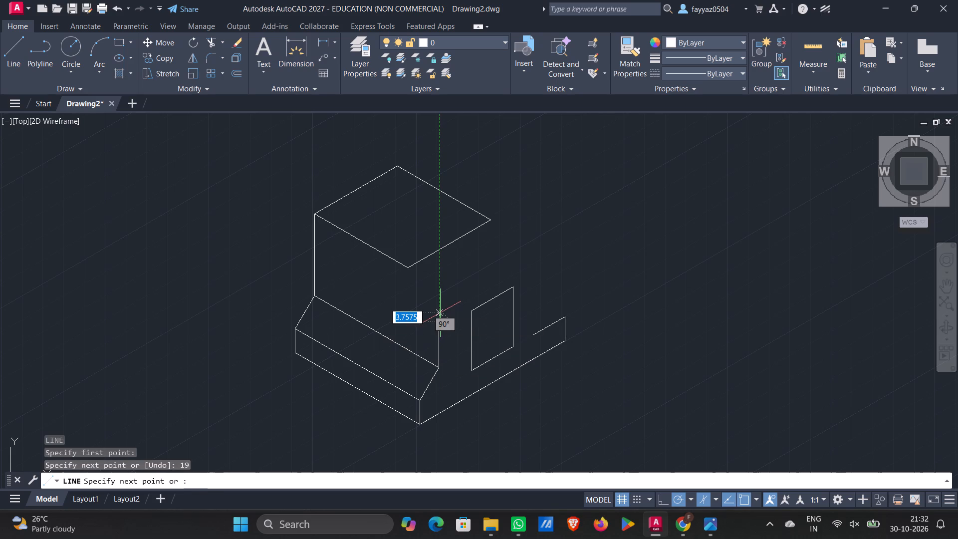
left_click(407, 265)
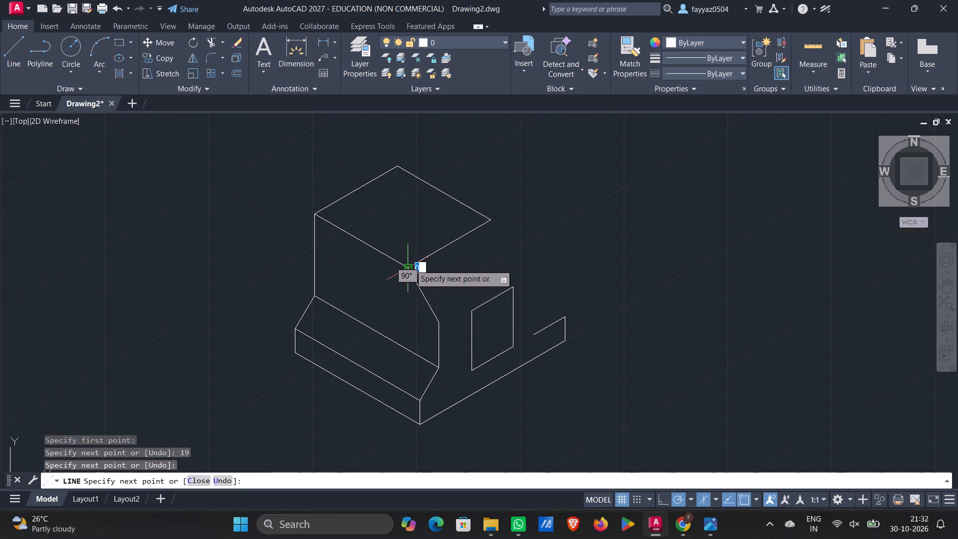
key("Escape")
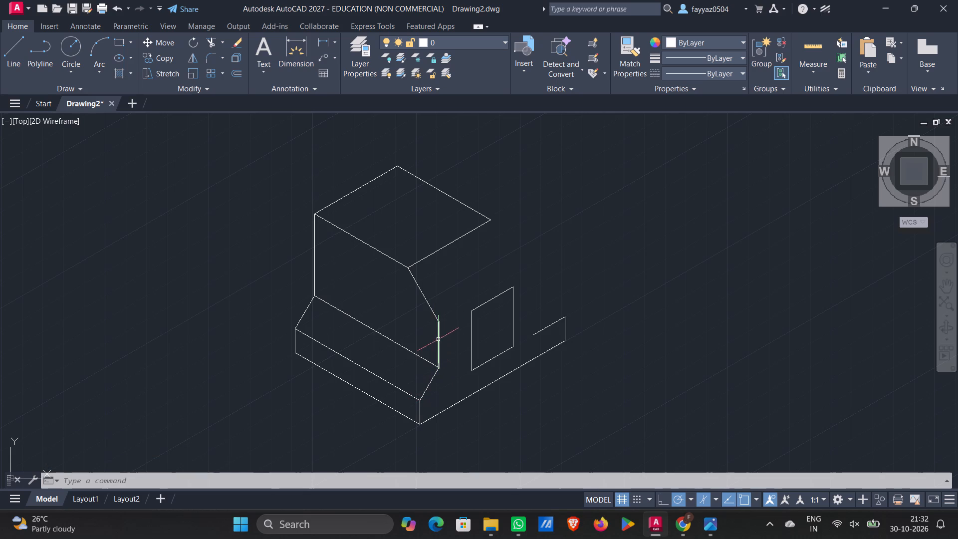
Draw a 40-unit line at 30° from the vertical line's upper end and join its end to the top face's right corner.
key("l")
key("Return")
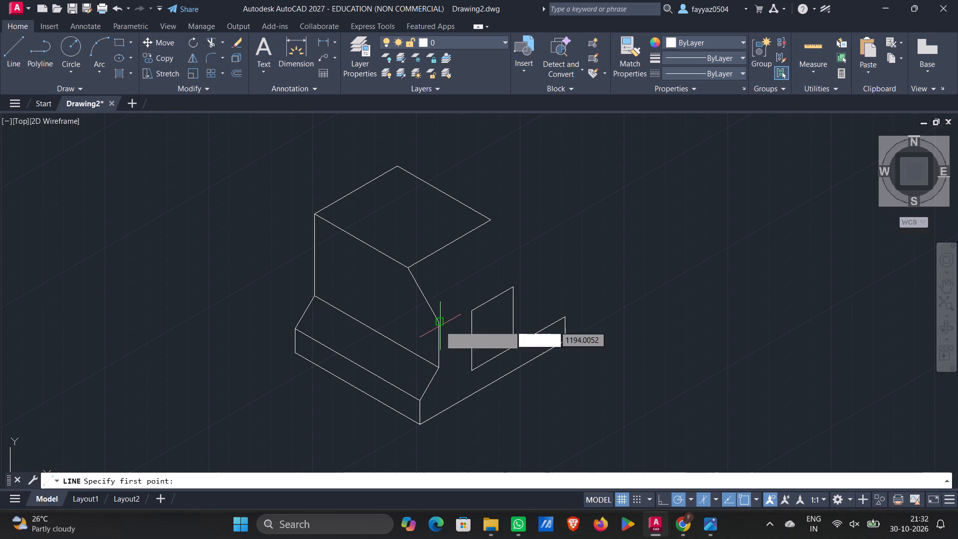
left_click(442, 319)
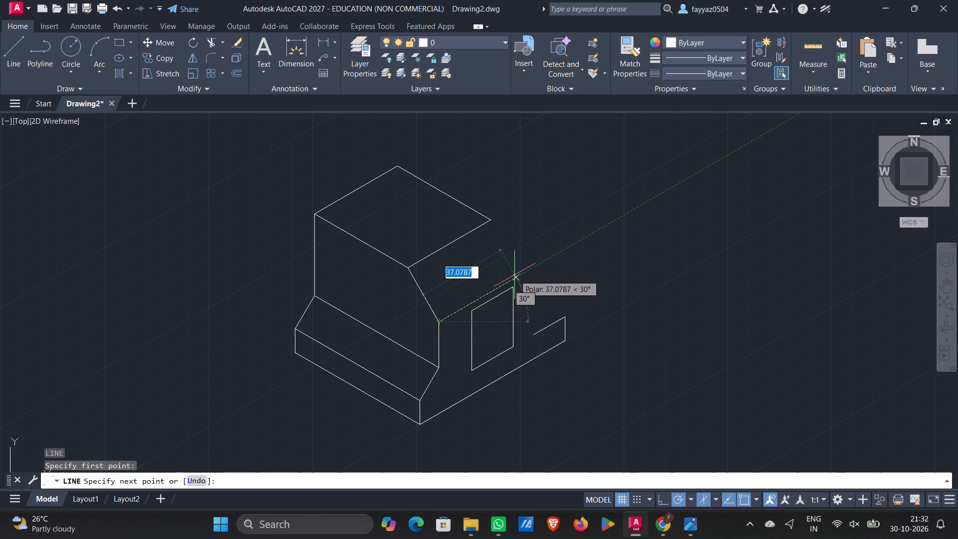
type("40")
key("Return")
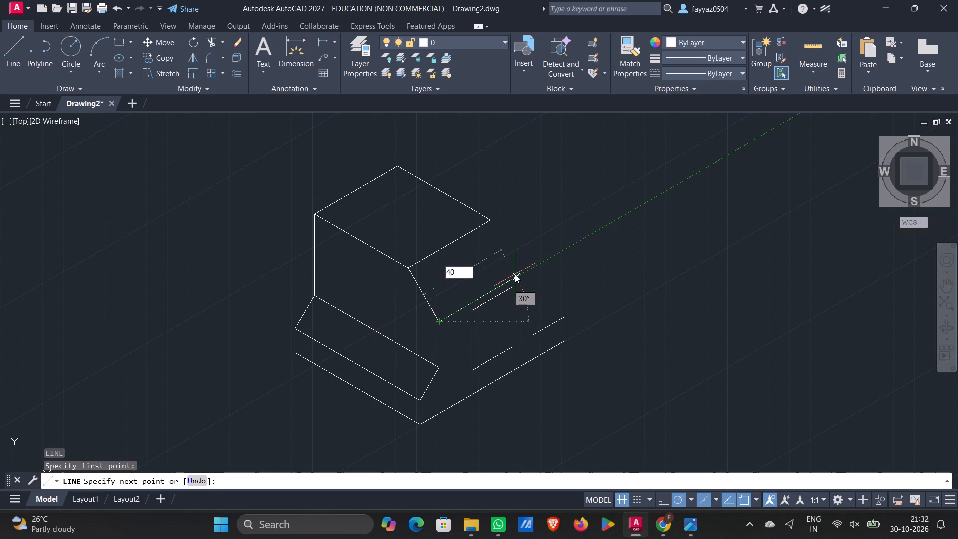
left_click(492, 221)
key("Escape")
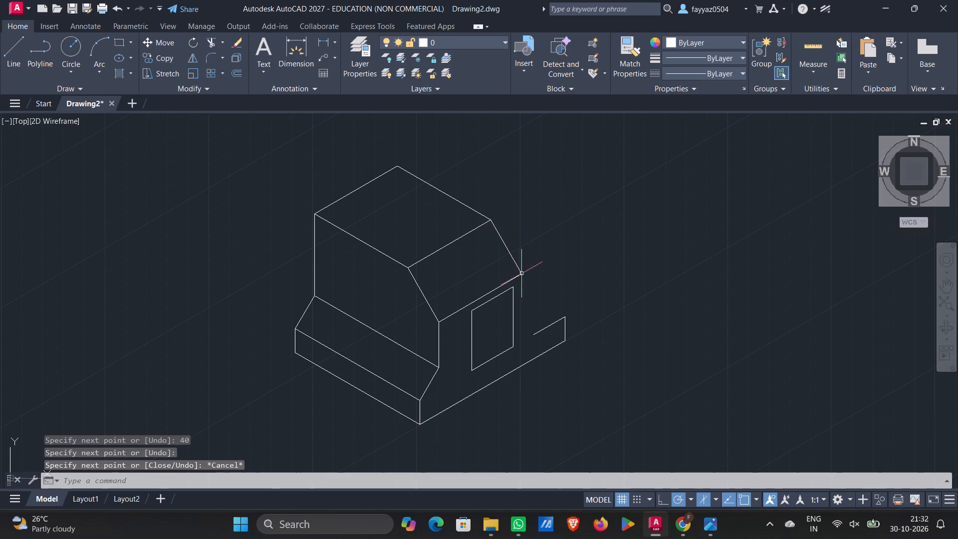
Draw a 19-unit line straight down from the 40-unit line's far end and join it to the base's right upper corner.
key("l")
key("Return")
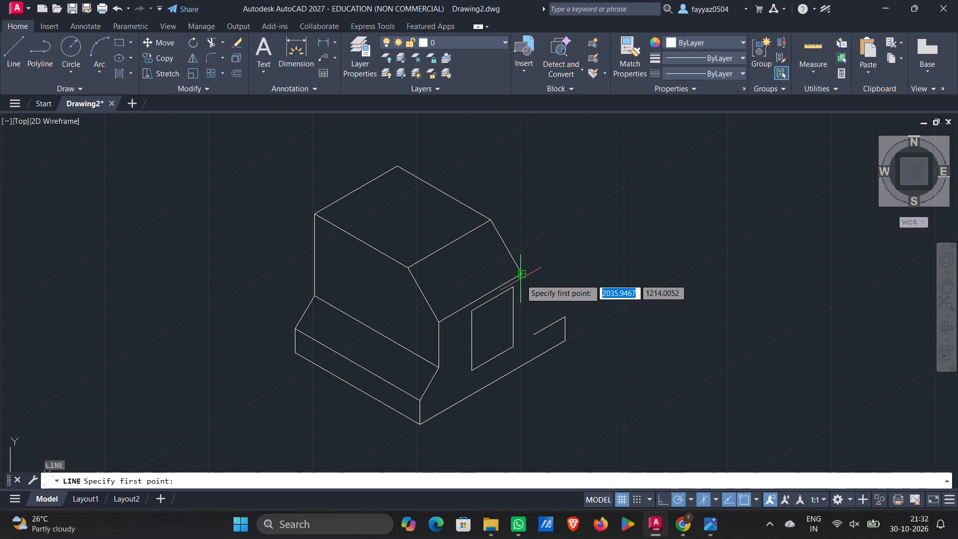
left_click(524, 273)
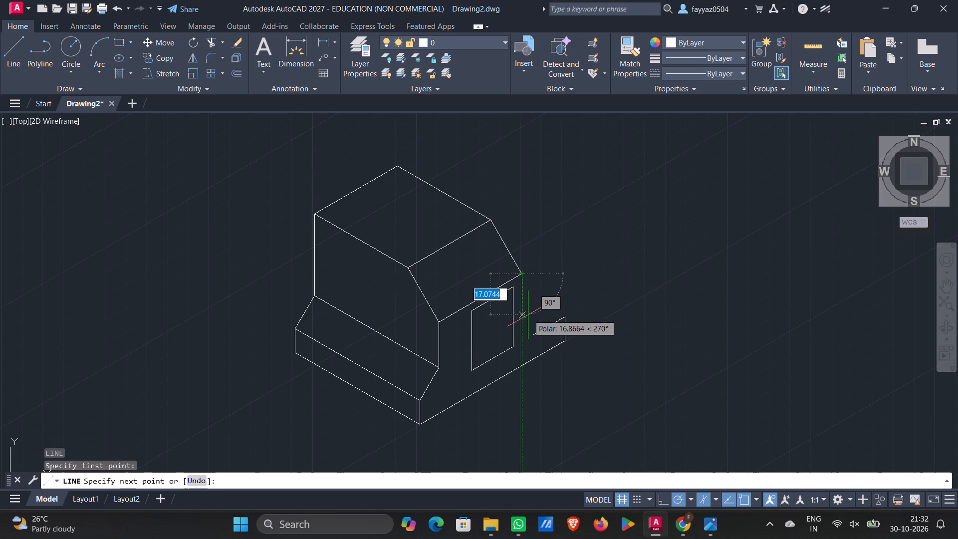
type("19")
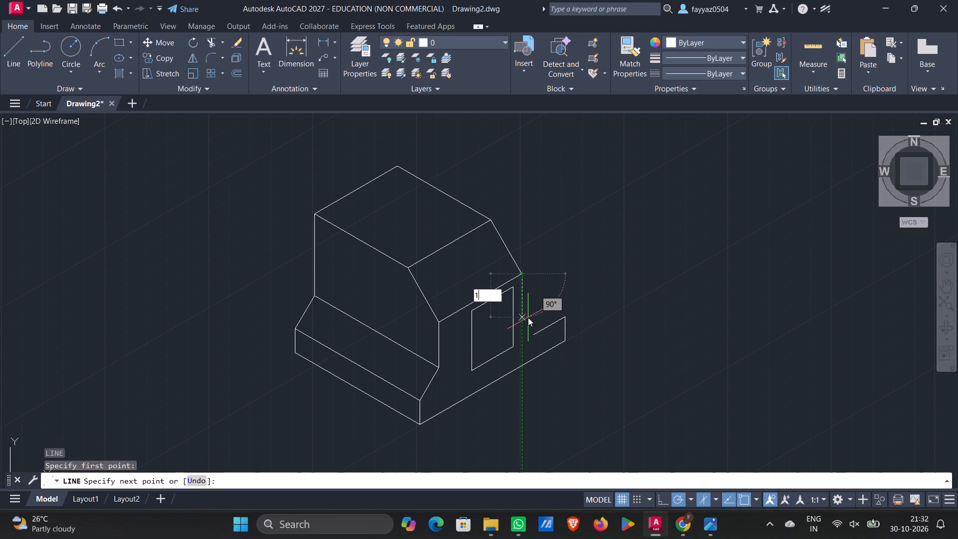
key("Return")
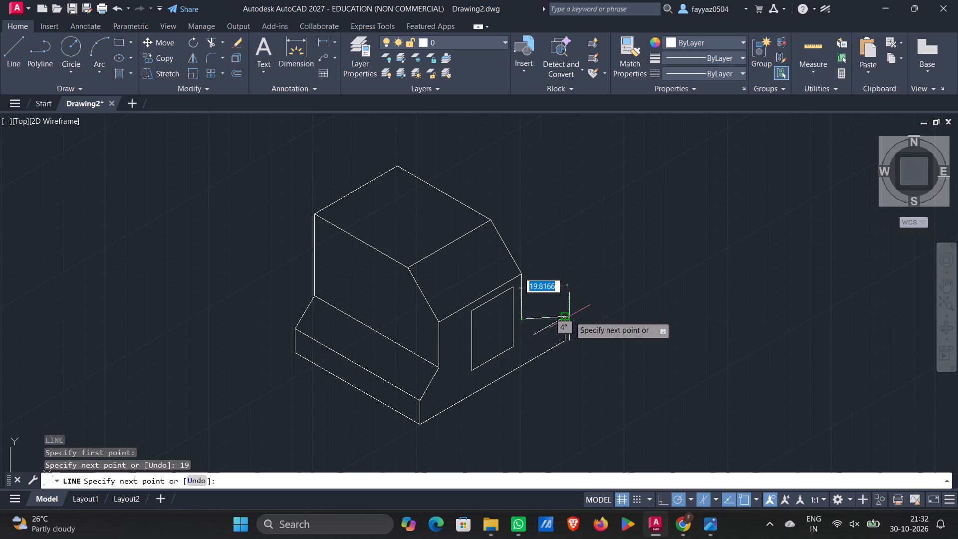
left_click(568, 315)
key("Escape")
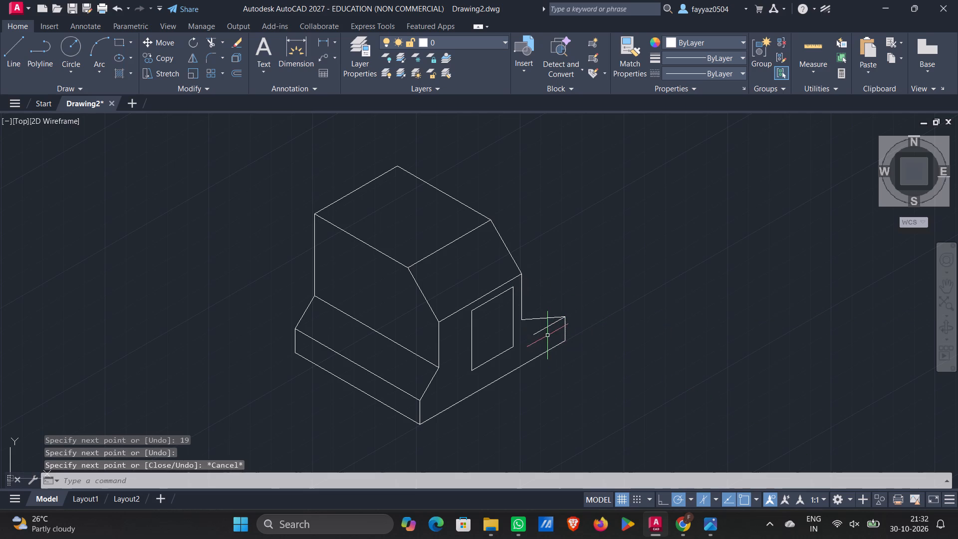
Delete the short slanted line running inward from the base's right upper corner.
left_click(546, 329)
key("Delete")
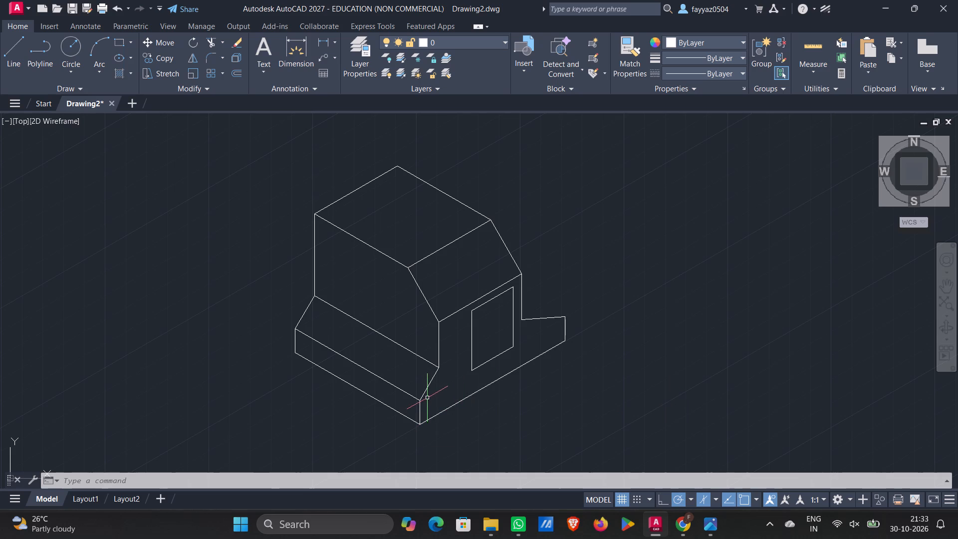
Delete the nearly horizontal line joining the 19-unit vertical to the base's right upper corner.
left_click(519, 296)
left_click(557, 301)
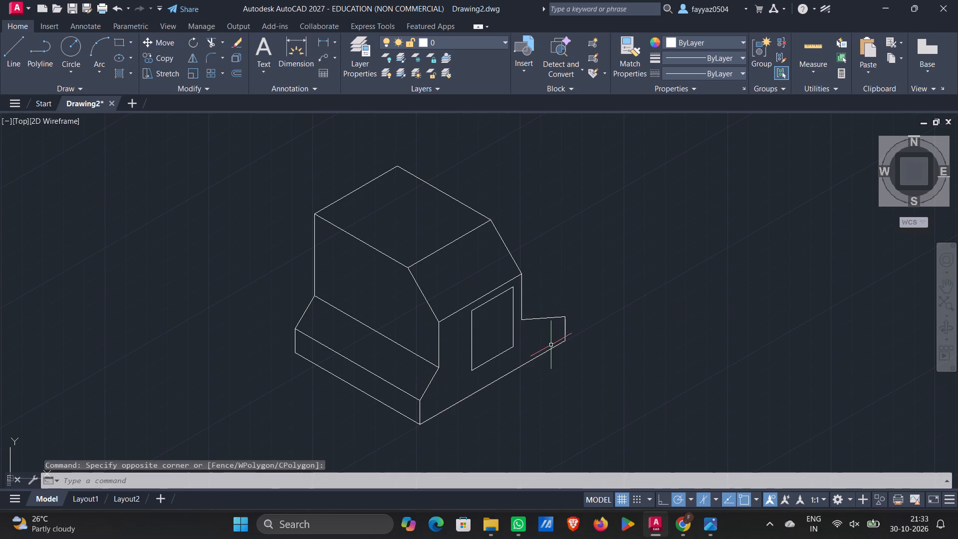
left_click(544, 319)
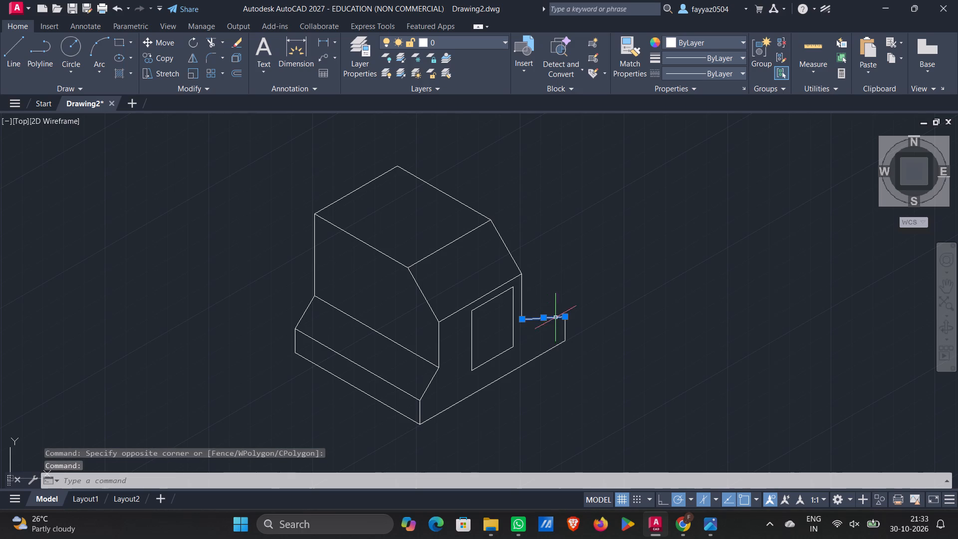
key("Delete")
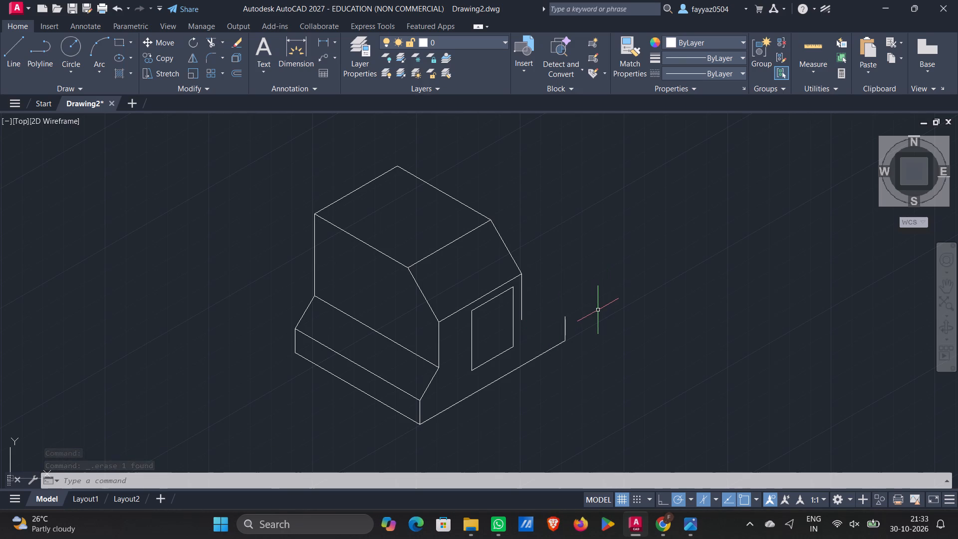
Draw a 16-unit line at 150° from the base's right upper corner.
key("l")
key("Return")
left_click(562, 315)
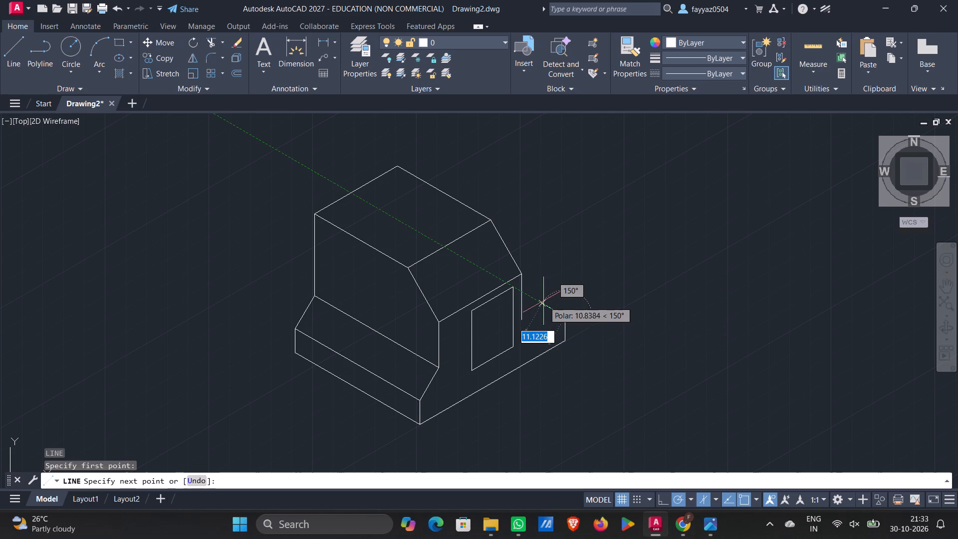
type("16")
key("Return")
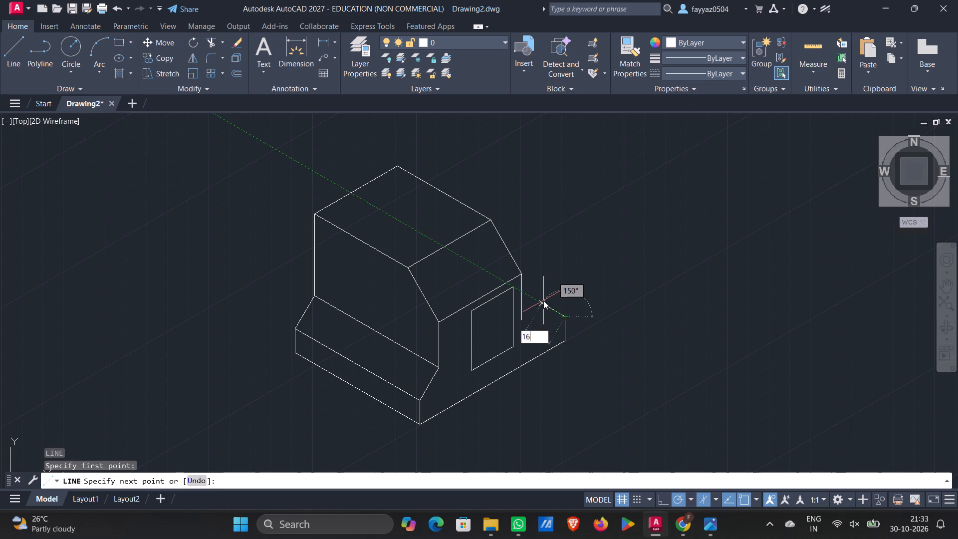
key("Escape")
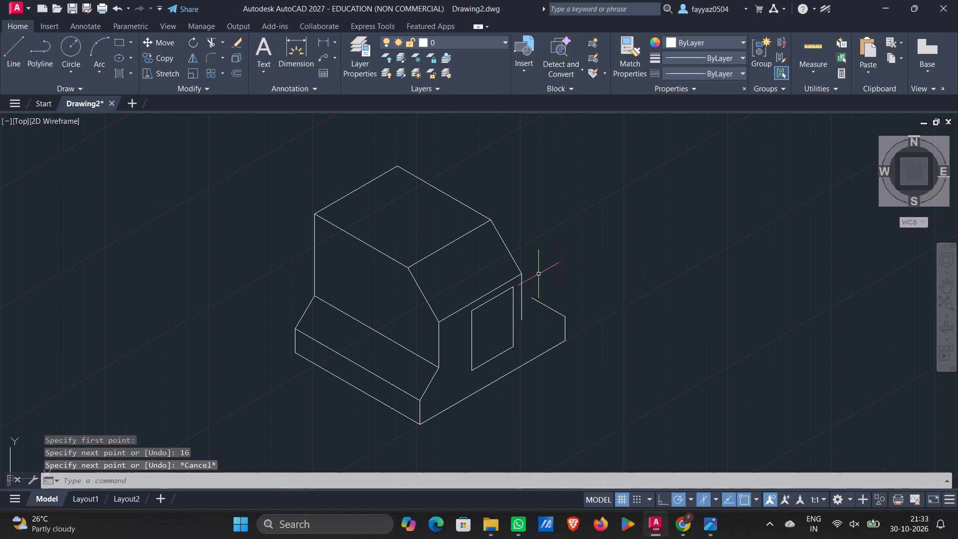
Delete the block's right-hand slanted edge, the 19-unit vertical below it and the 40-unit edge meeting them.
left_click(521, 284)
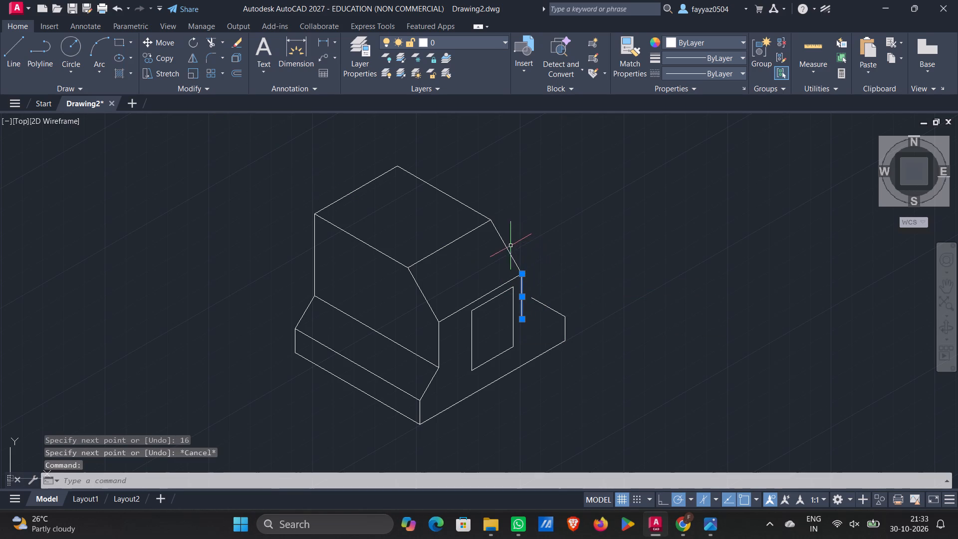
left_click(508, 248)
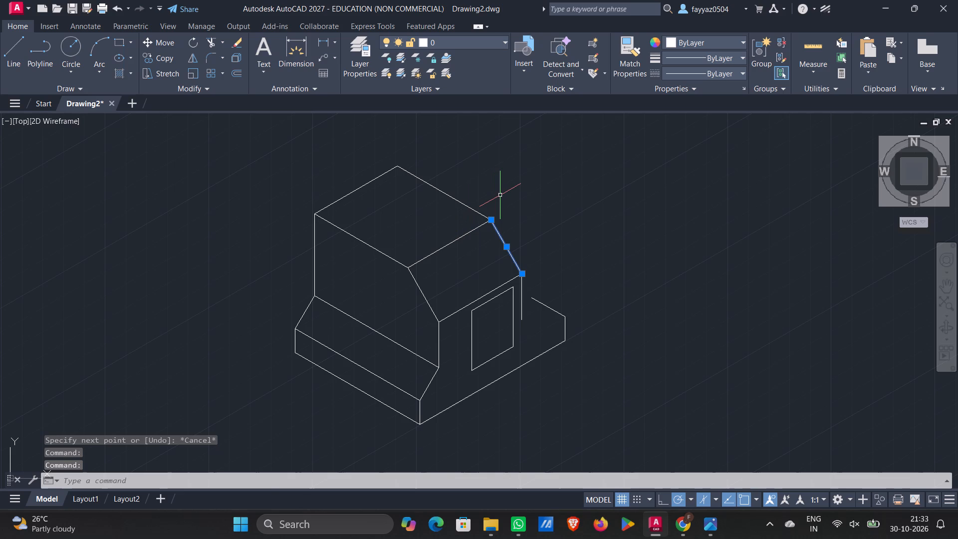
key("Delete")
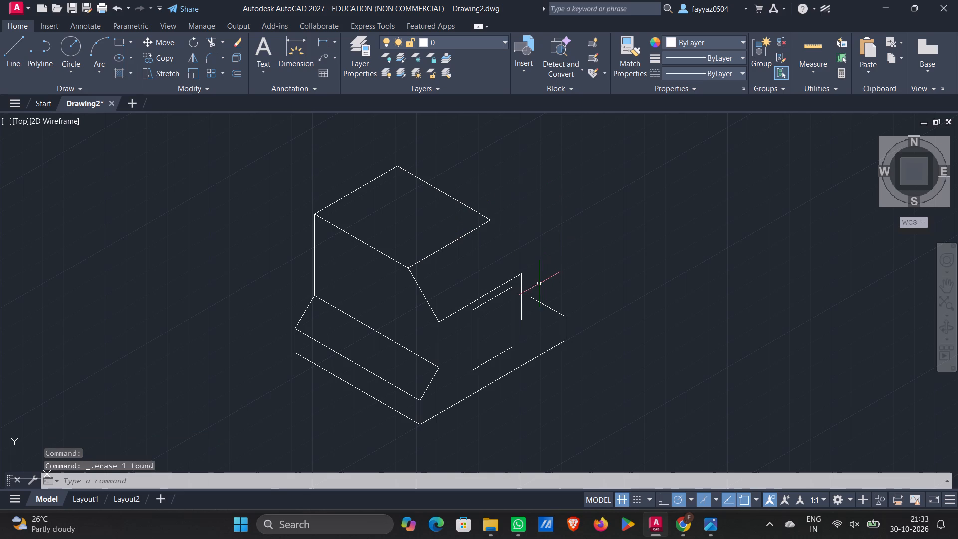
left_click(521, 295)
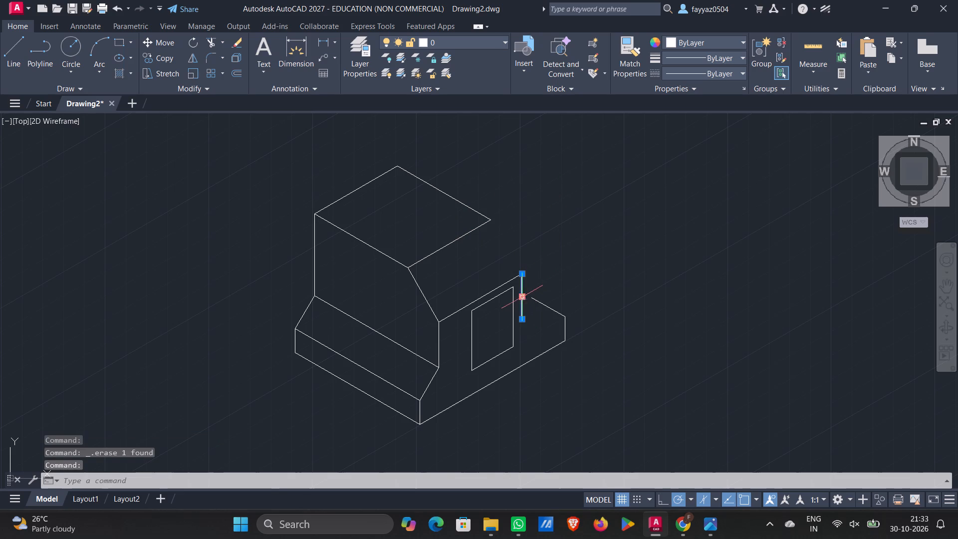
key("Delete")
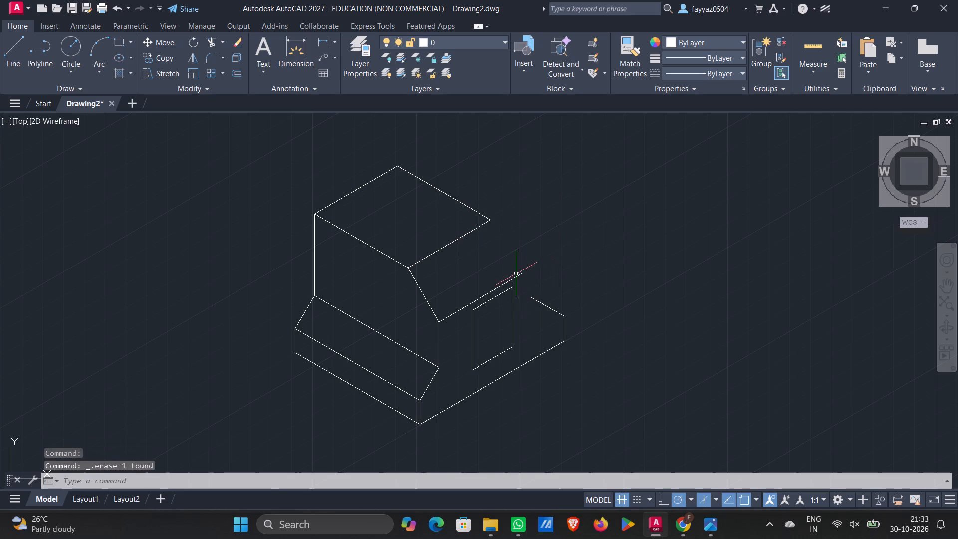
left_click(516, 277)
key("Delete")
Draw a 19-unit vertical line up from the free end of the base's 16-unit line.
key("l")
key("Return")
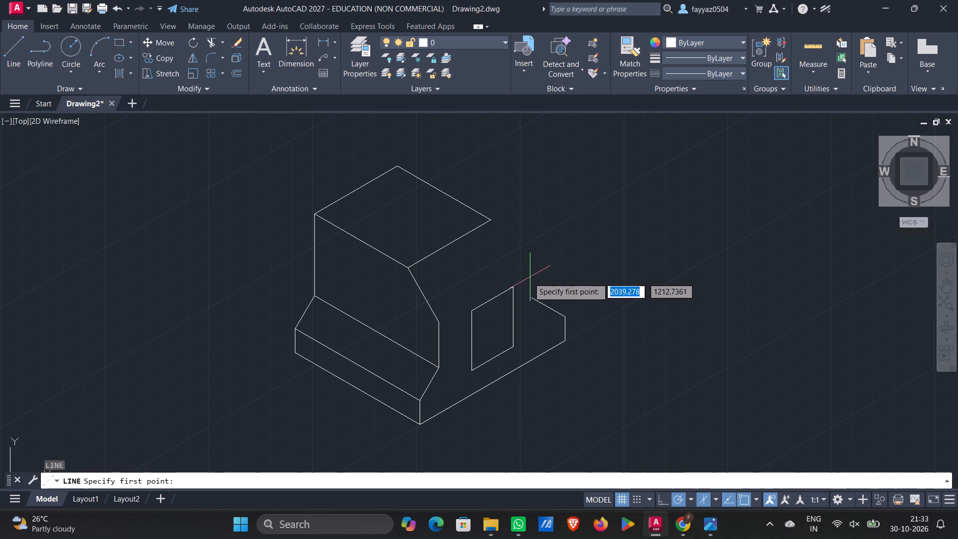
left_click(531, 298)
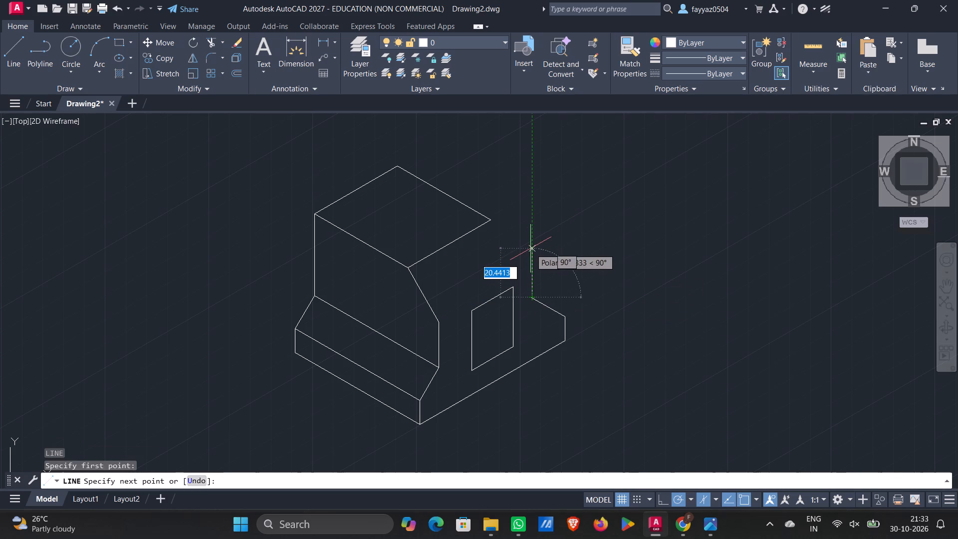
type("19")
key("Return")
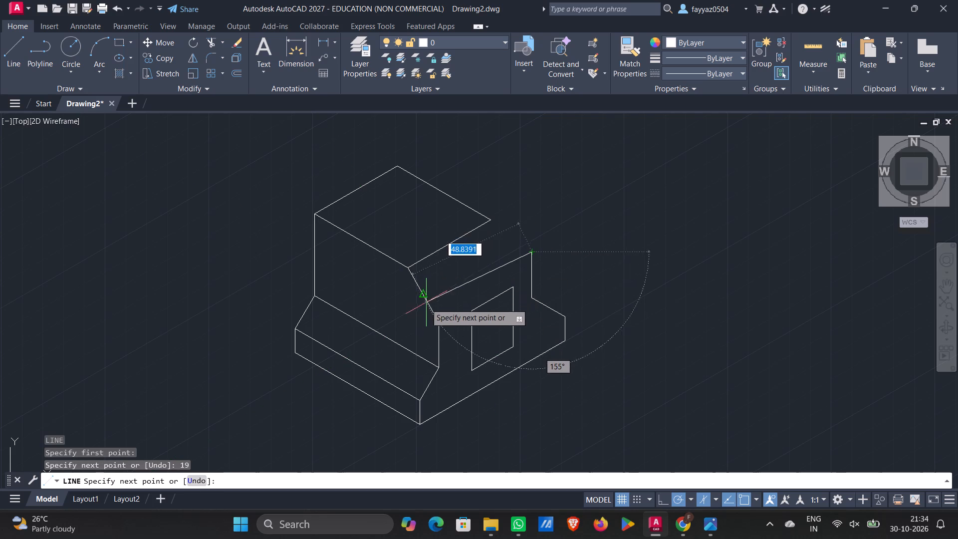
key("Escape")
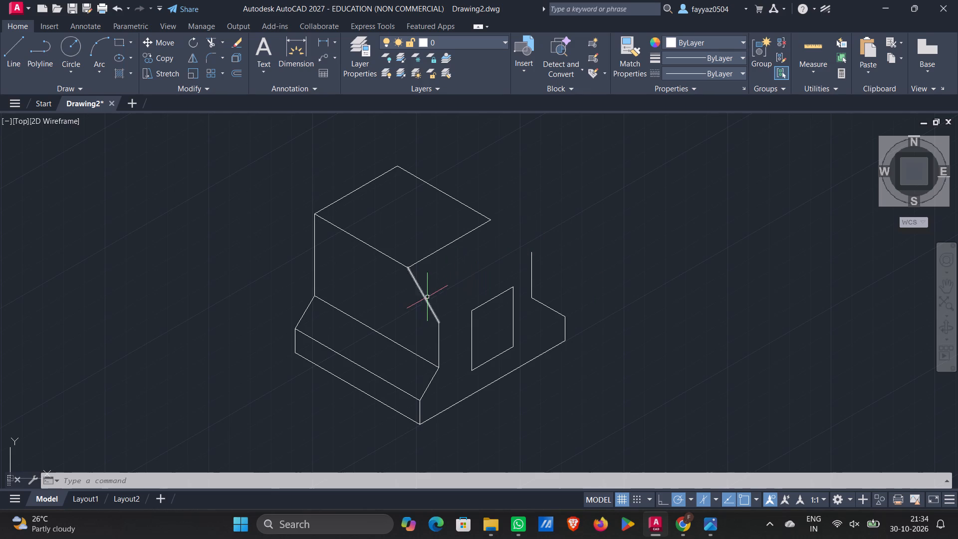
Delete the block's front slanted edge and the vertical line below it.
left_click(426, 299)
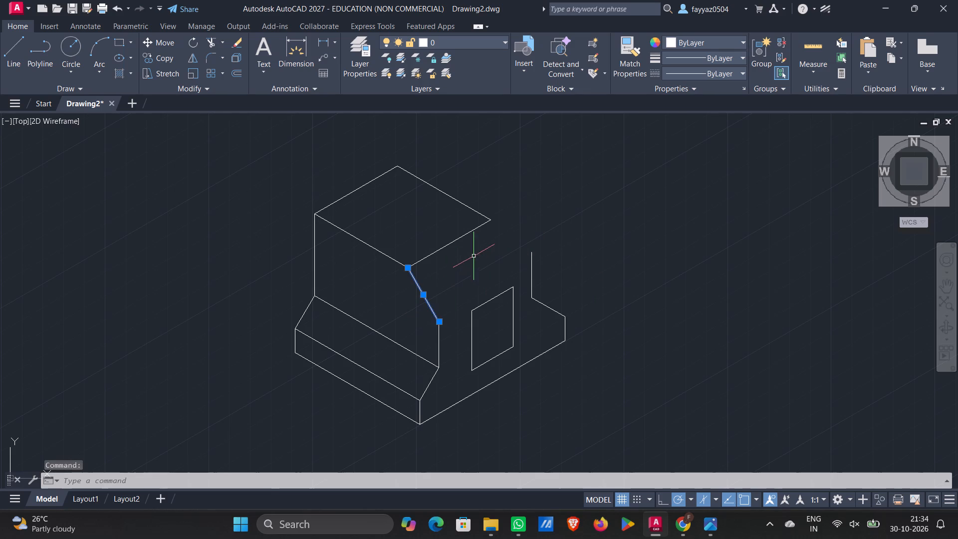
key("Delete")
left_click(438, 333)
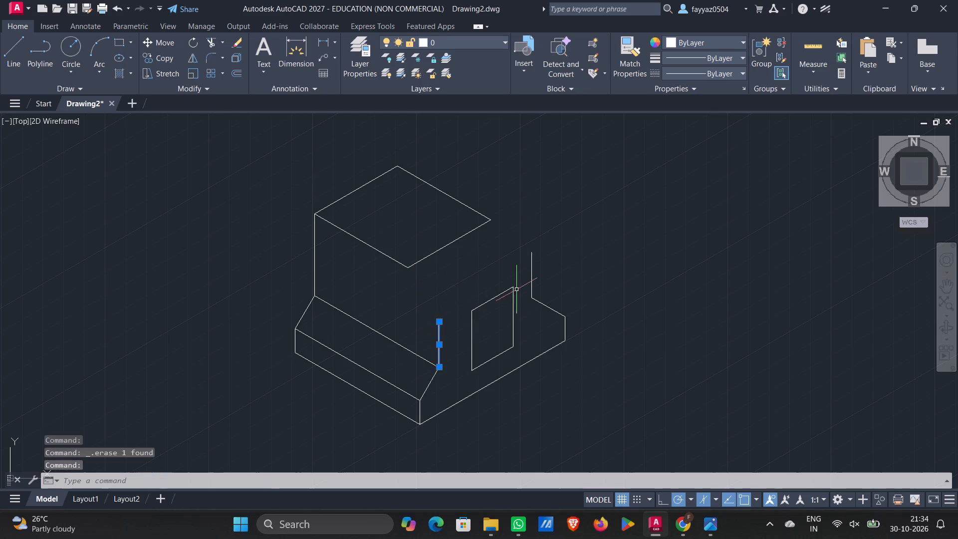
key("Delete")
Draw a 19-unit vertical line up from the upper end of the base's front slanted edge.
key("l")
key("Return")
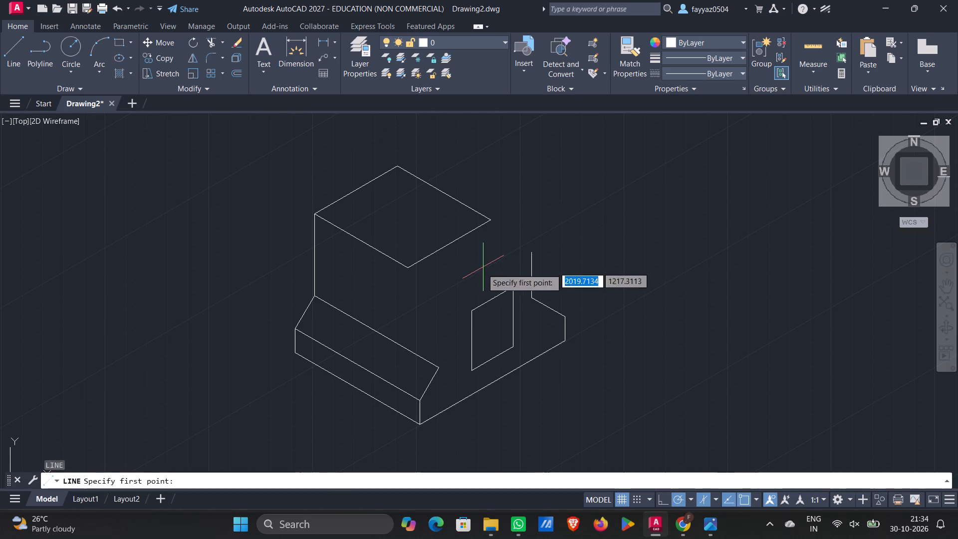
left_click(441, 369)
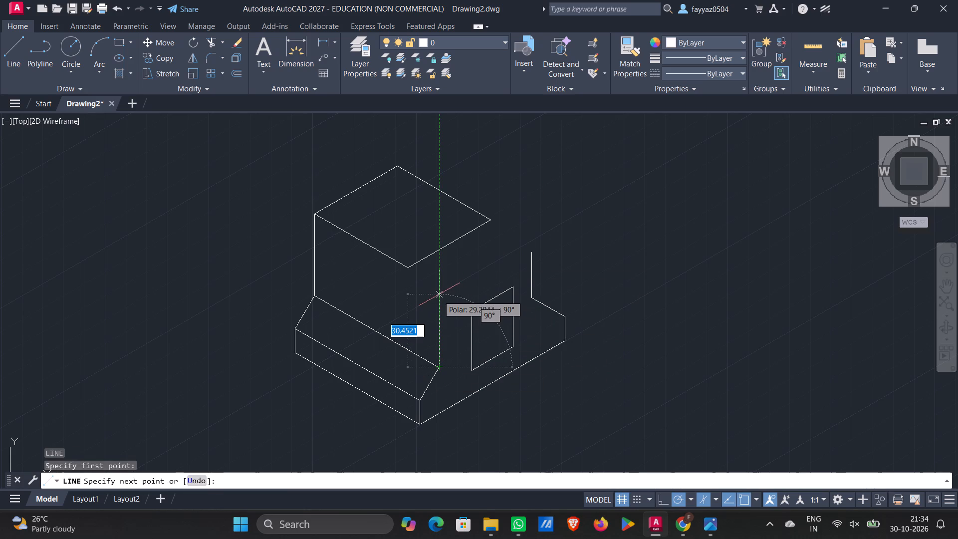
type("19")
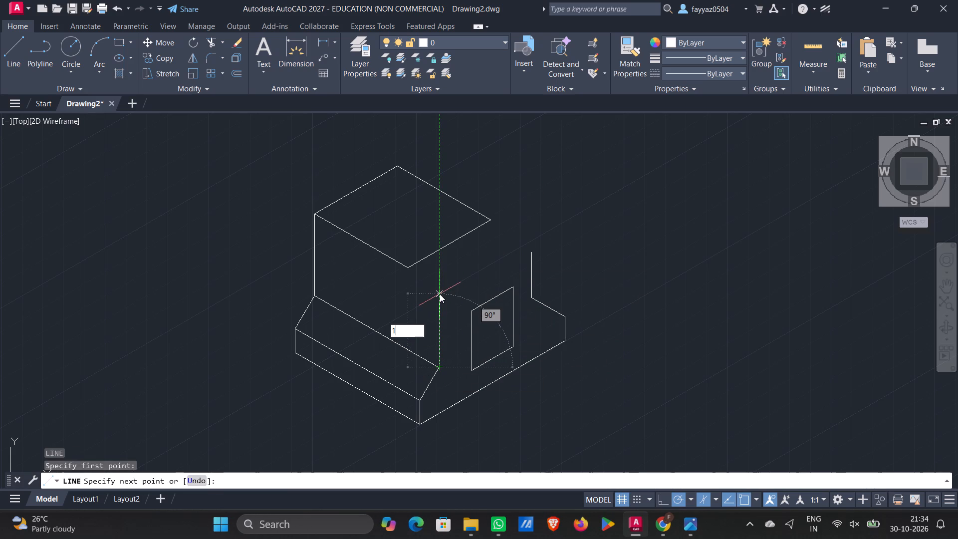
key("Return")
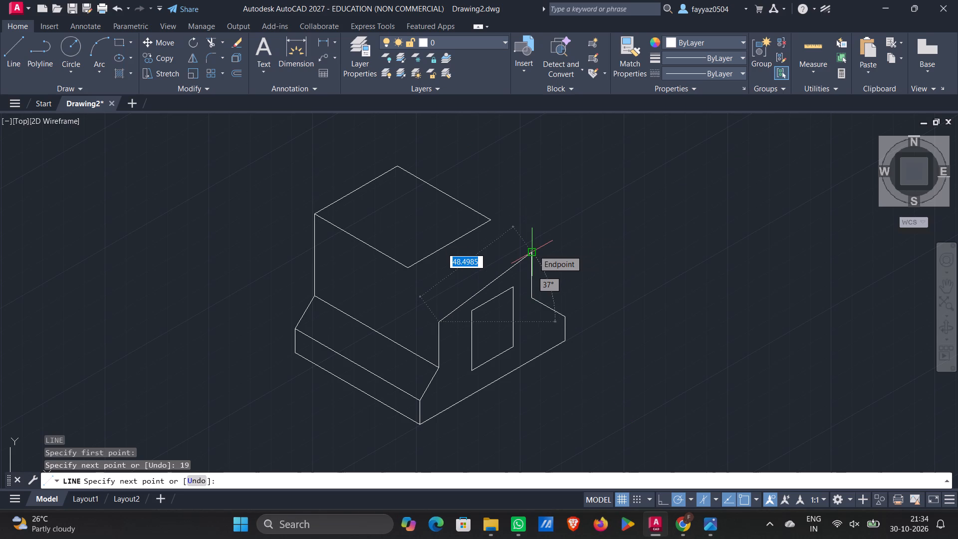
key("Escape")
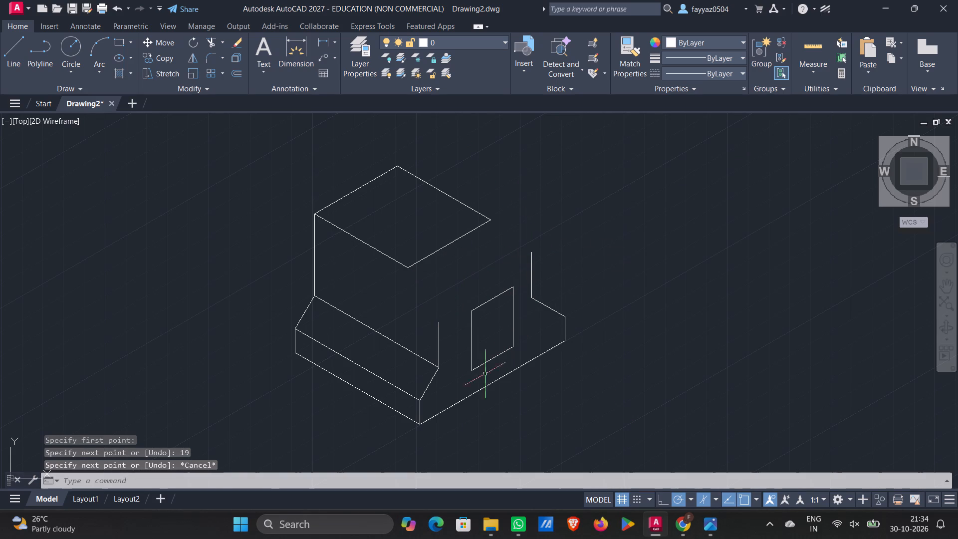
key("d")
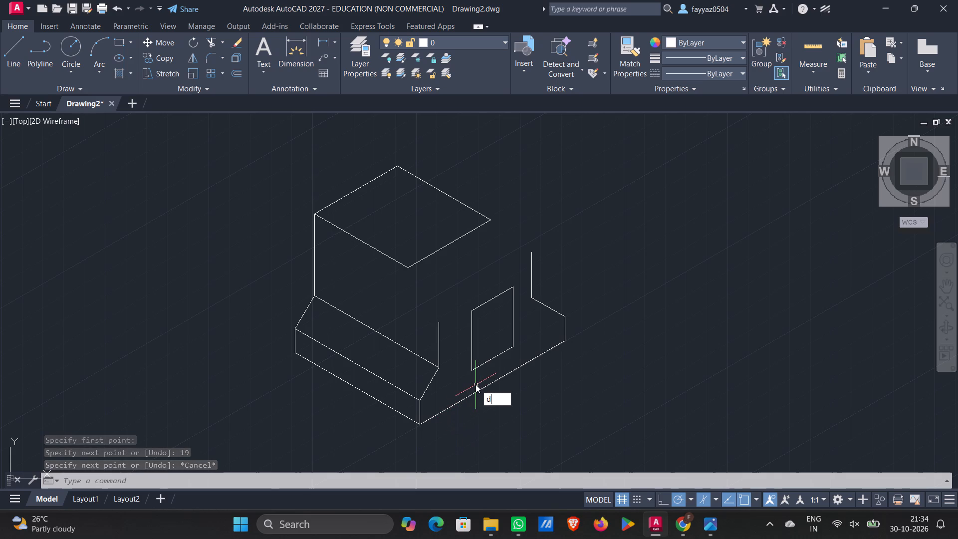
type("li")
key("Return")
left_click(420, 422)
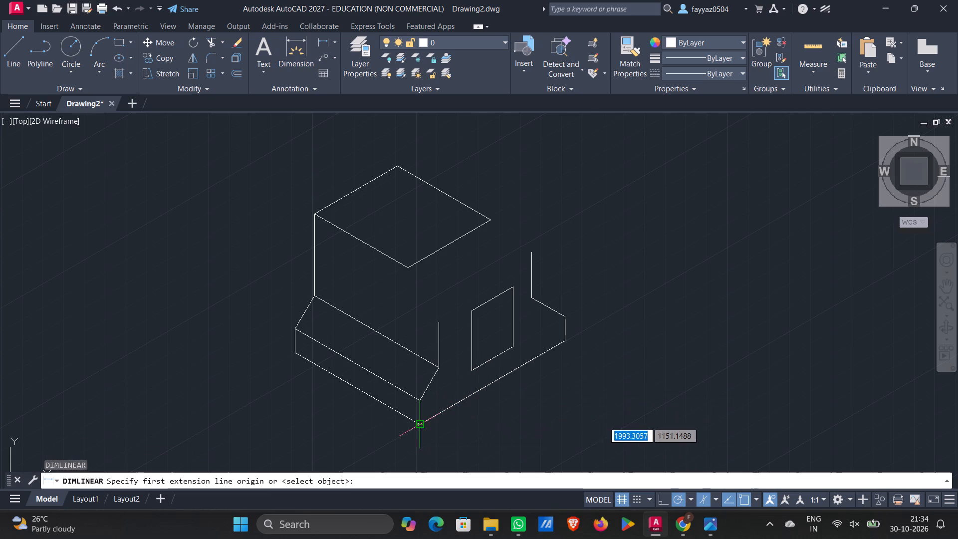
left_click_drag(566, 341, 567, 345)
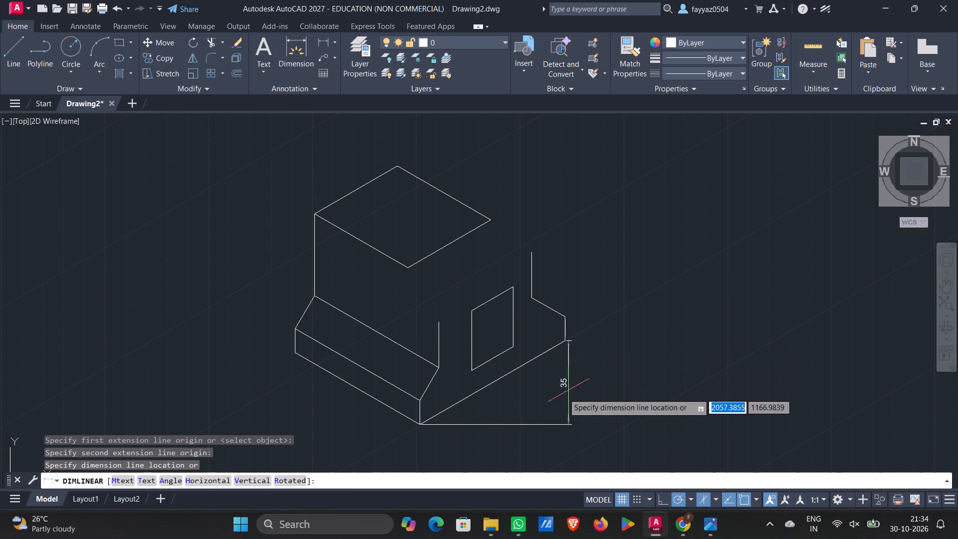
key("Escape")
Measure the base's front-right bottom edge with a temporary aligned dimension and delete the dimension.
key("d")
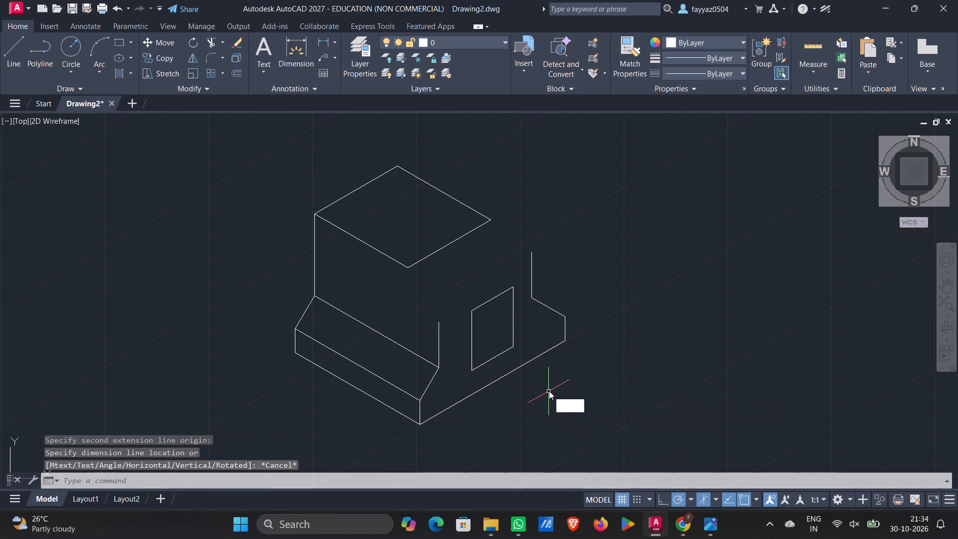
key("a")
key("l")
key("Return")
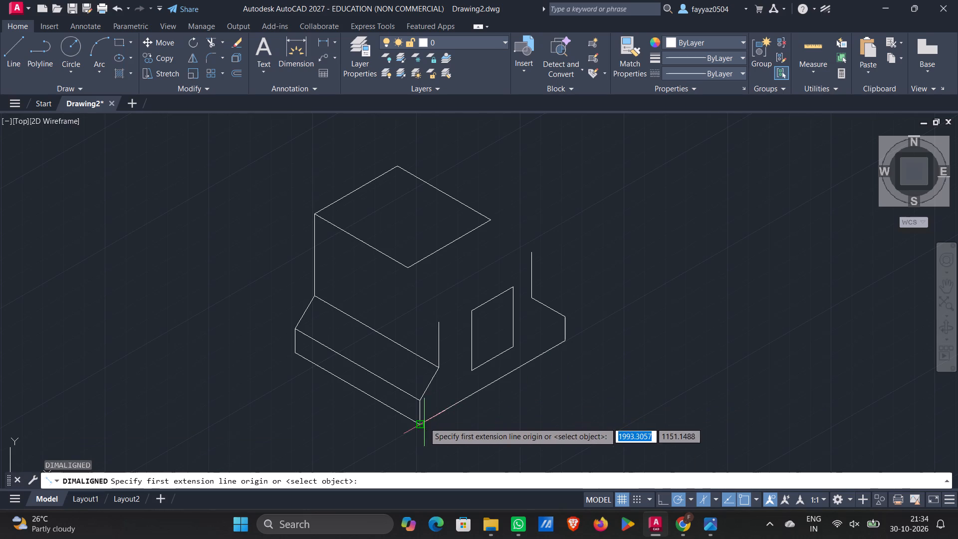
left_click(416, 422)
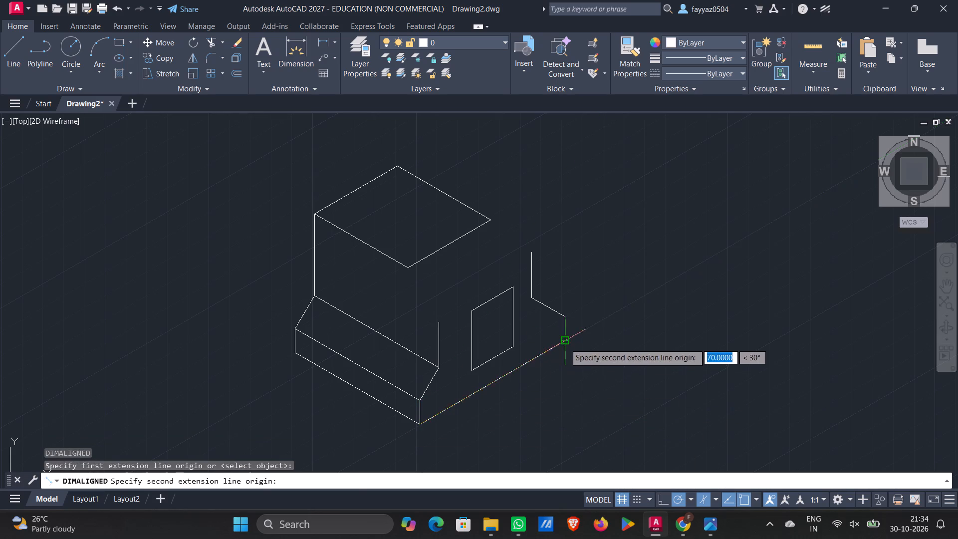
left_click(565, 342)
left_click(589, 375)
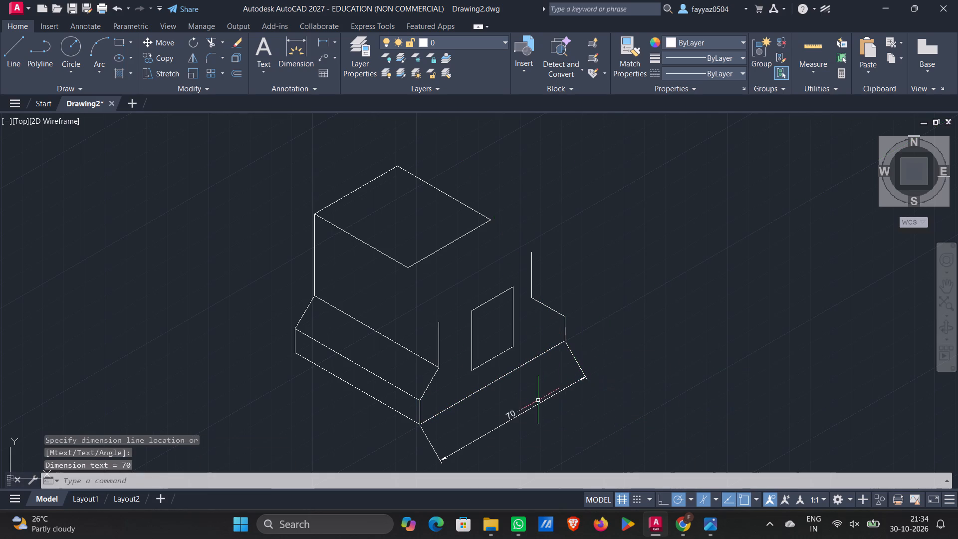
left_click(519, 415)
key("Delete")
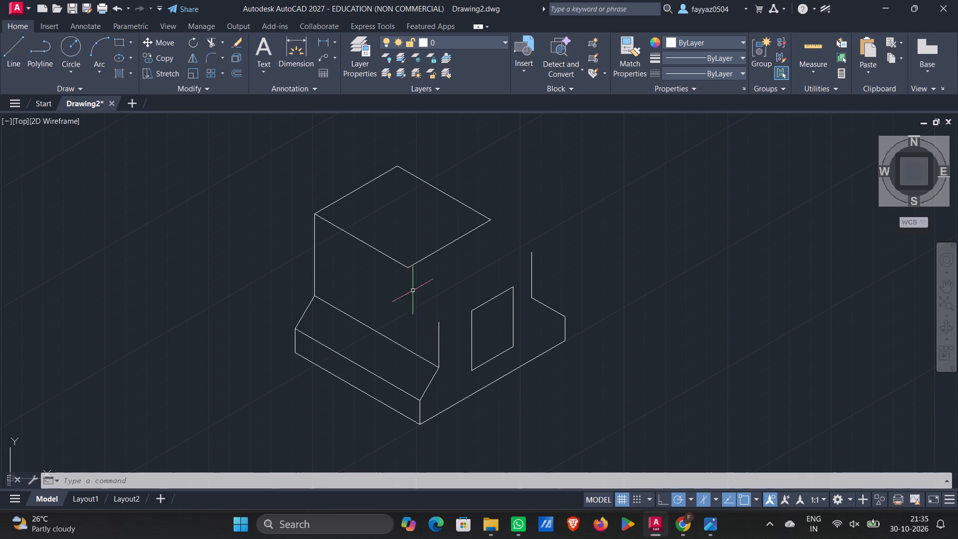
Draw the sloped face from the top's front corner: 15 units at 300°, 40 units at 30°, and back to the top's right corner.
key("l")
key("Return")
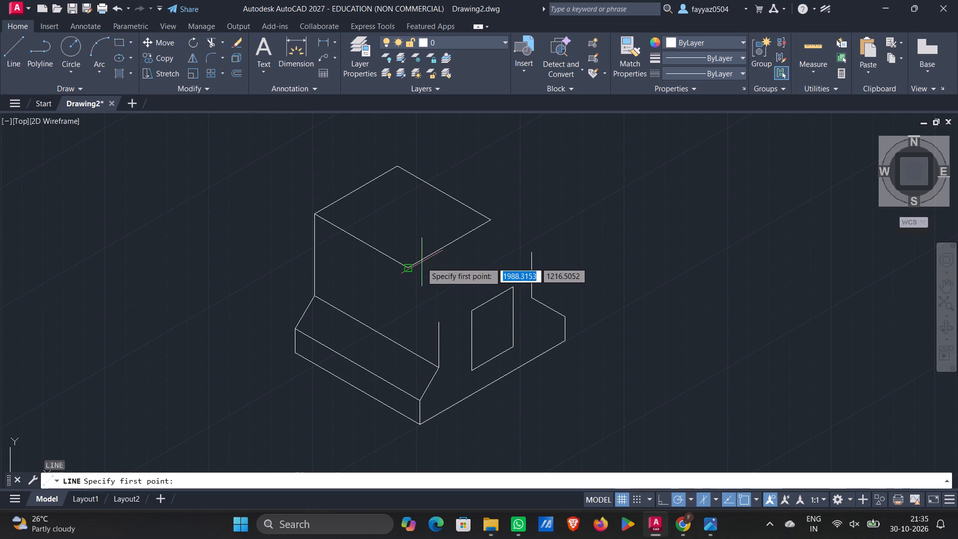
left_click(407, 265)
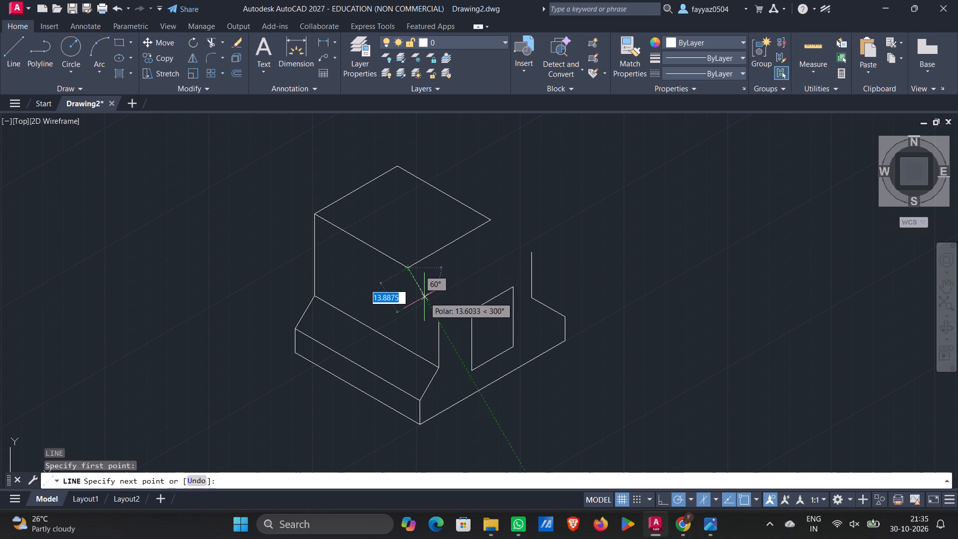
type("15")
key("Return")
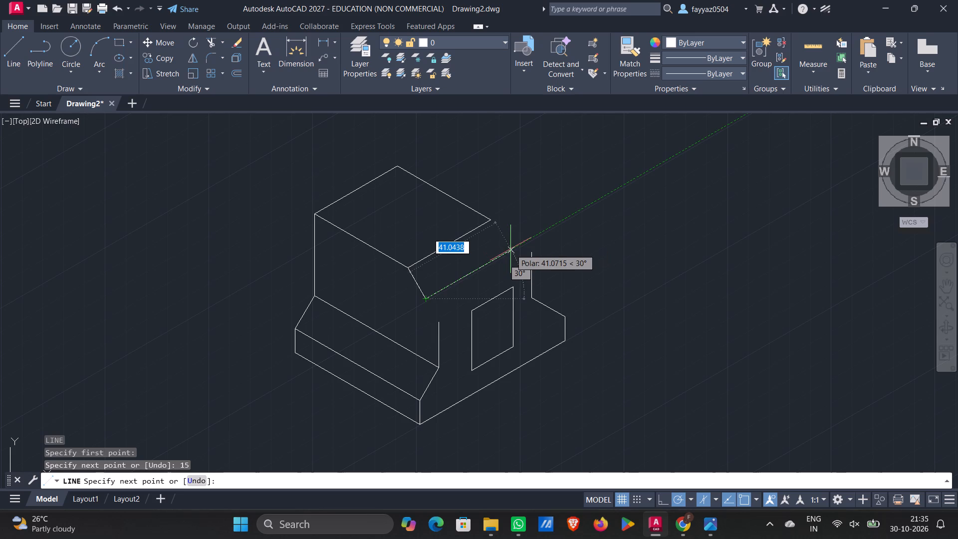
type("40")
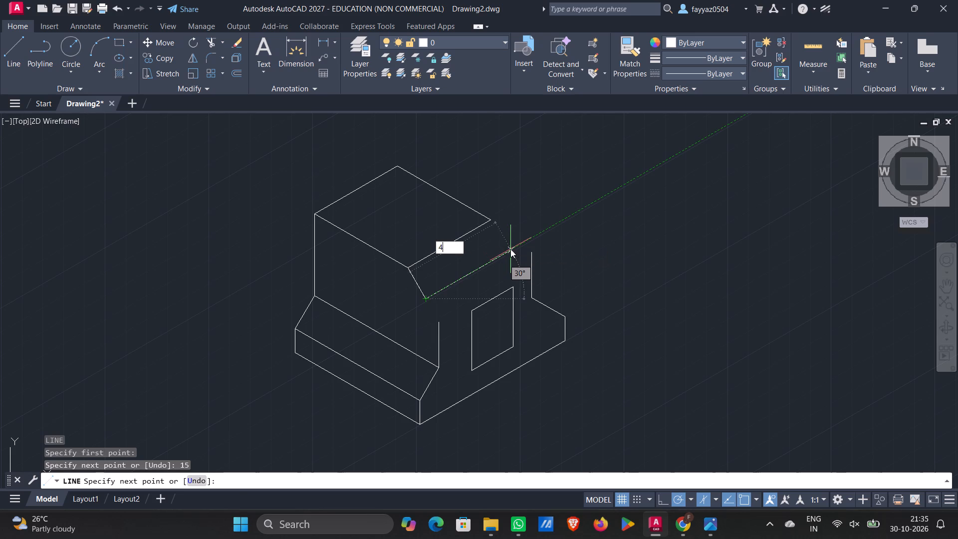
key("Return")
left_click(490, 217)
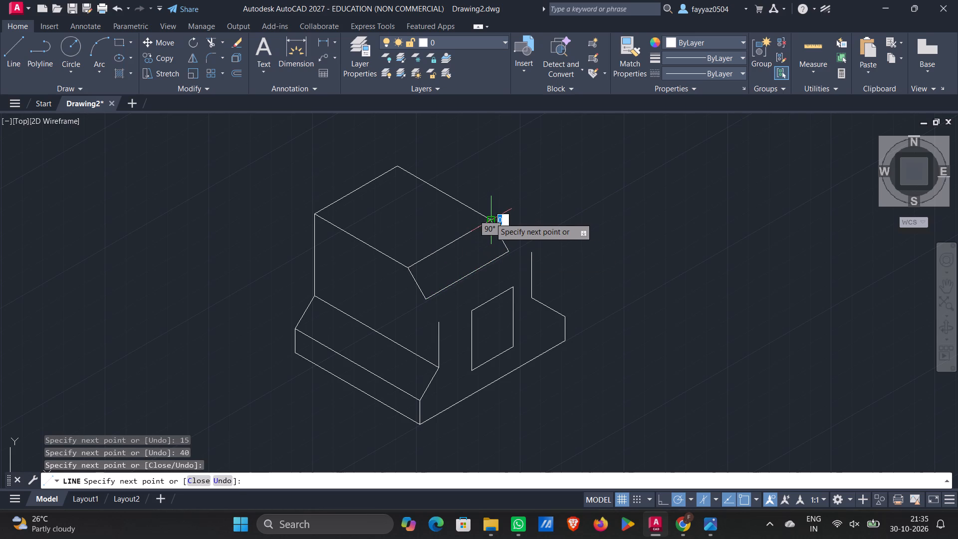
key("Escape")
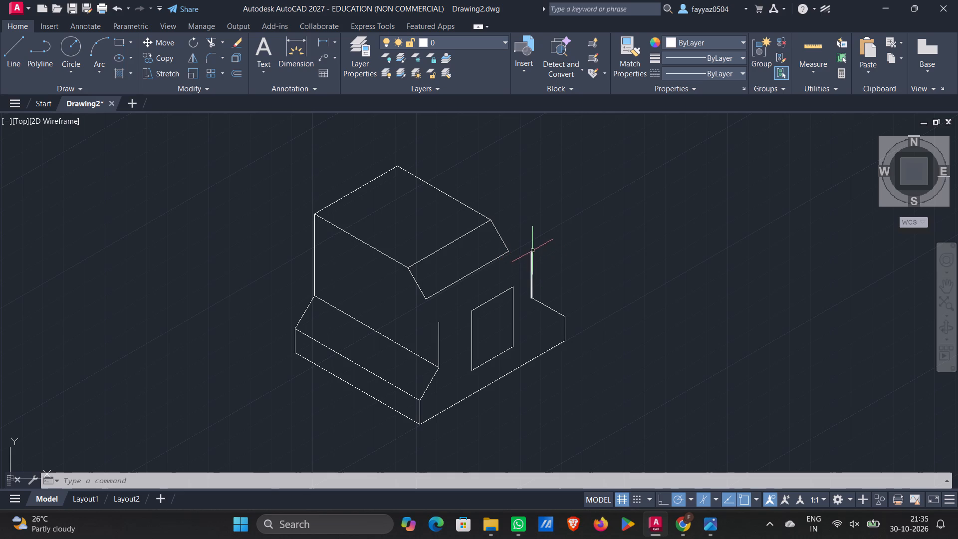
Delete the block's top outline, its left vertical edge, and the sloped face's lower and right edges.
left_click(500, 234)
left_click(521, 215)
key("Escape")
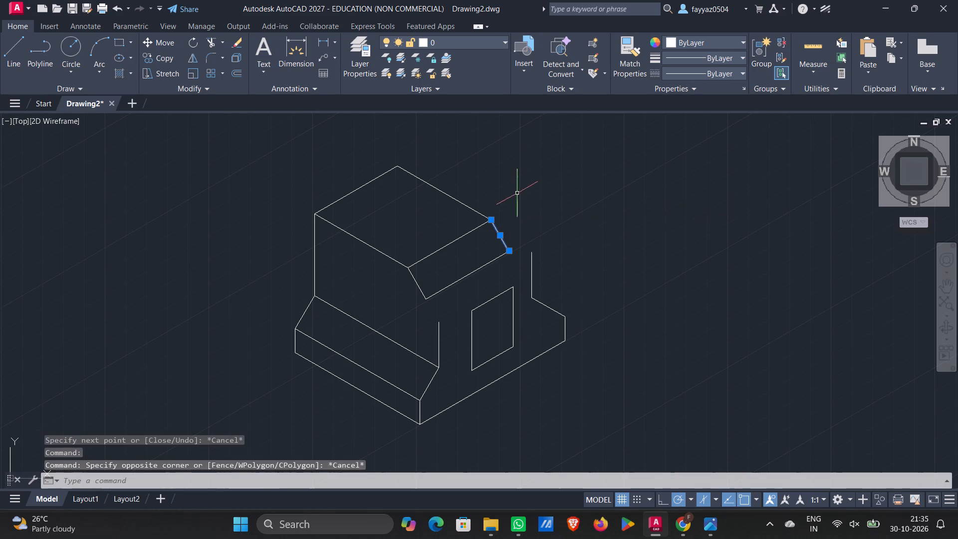
left_click_drag(517, 193, 474, 214)
left_click(275, 265)
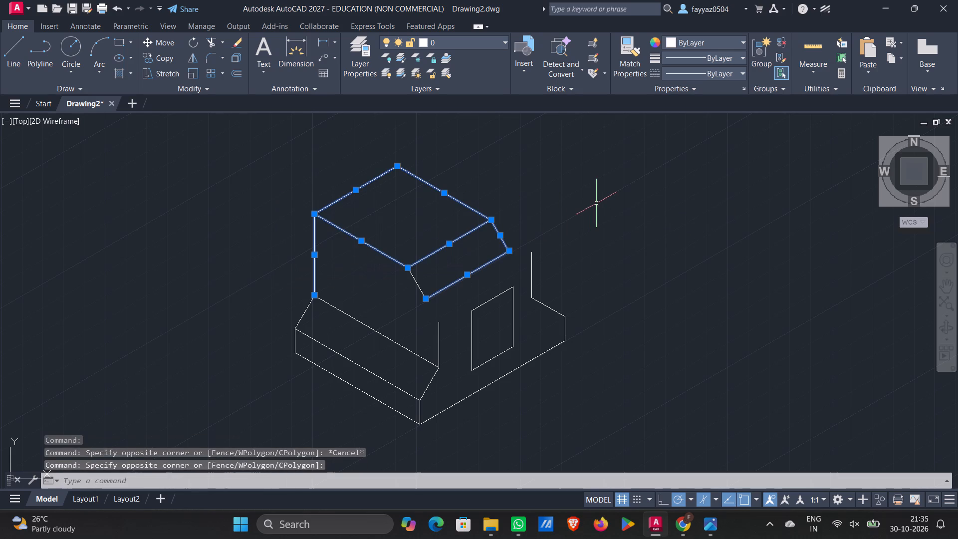
key("Delete")
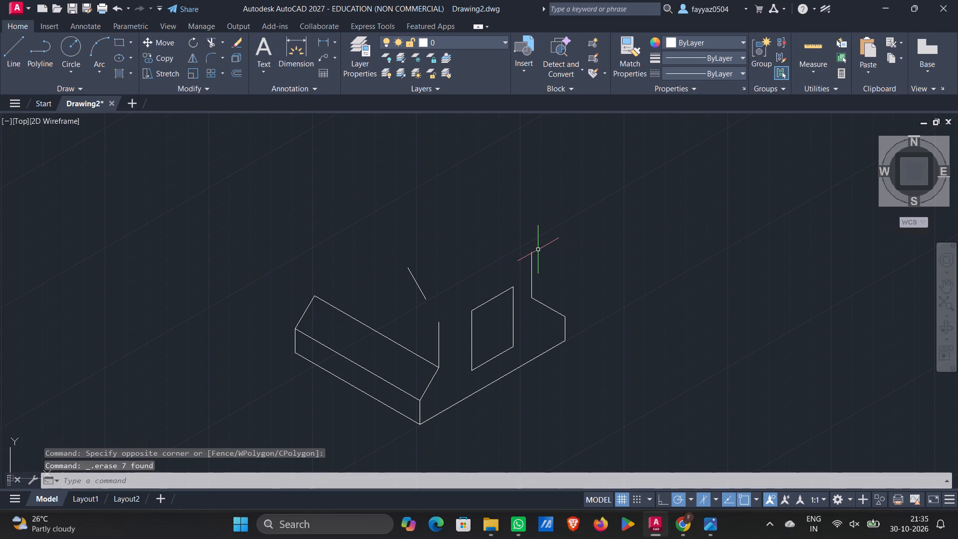
Draw a 15-unit line at 120° from the upper end of the right-hand 19-unit vertical.
key("l")
key("Return")
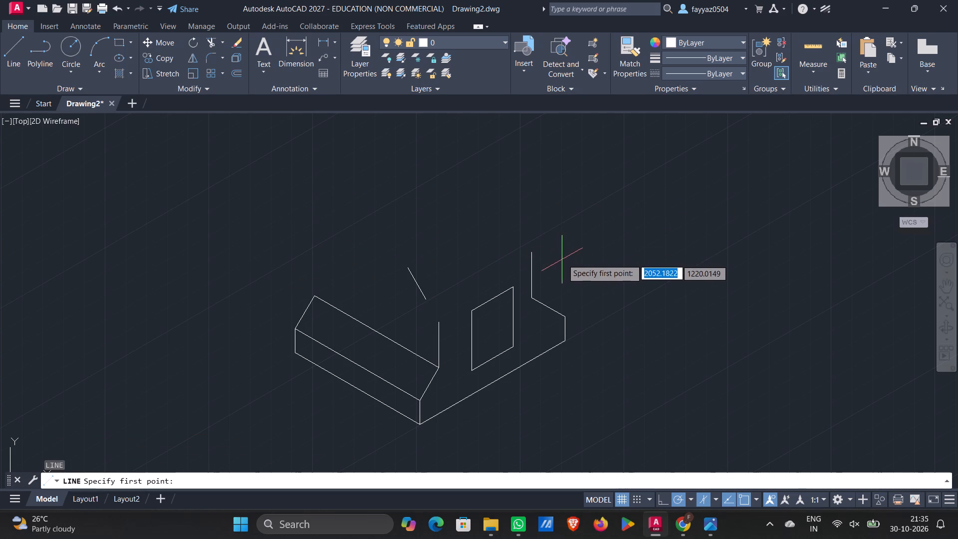
left_click(533, 249)
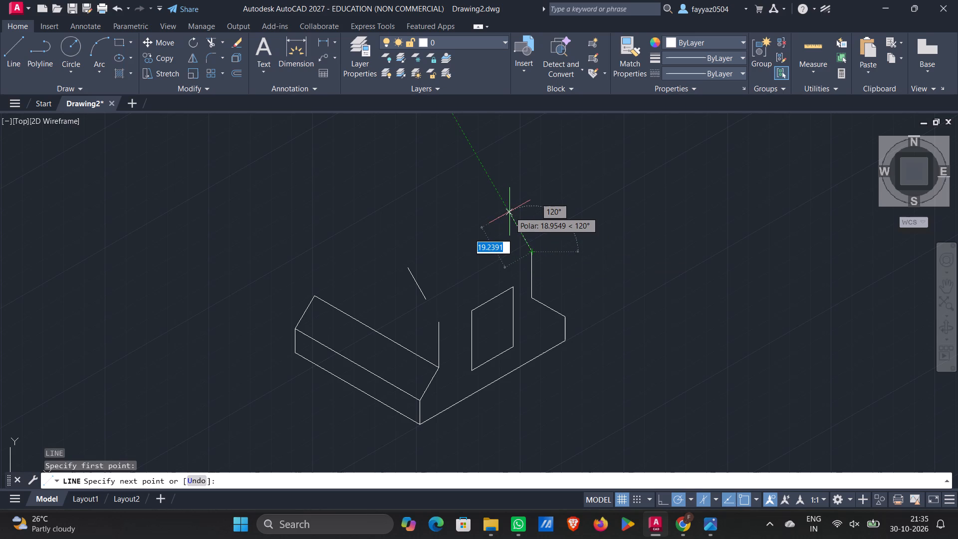
type("15")
key("Return")
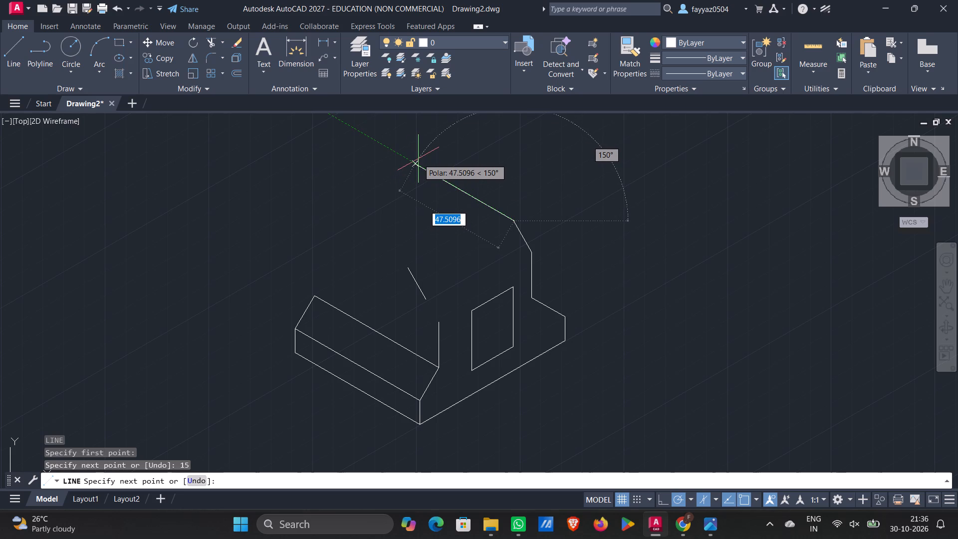
Continue with the block's top outline: 45 units at 150°, 40 at 210°, 45 at 330°, and a 30° edge running past the right corner.
type("45")
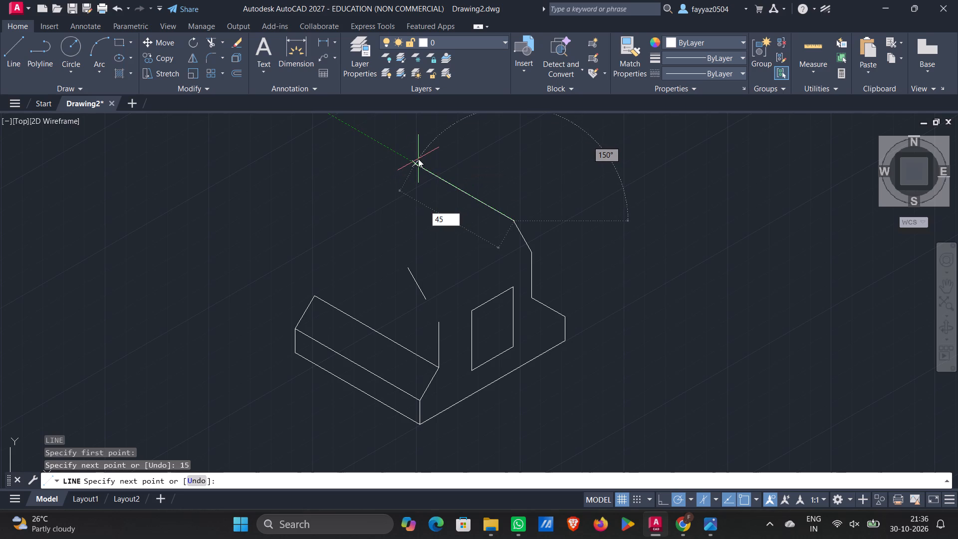
key("Return")
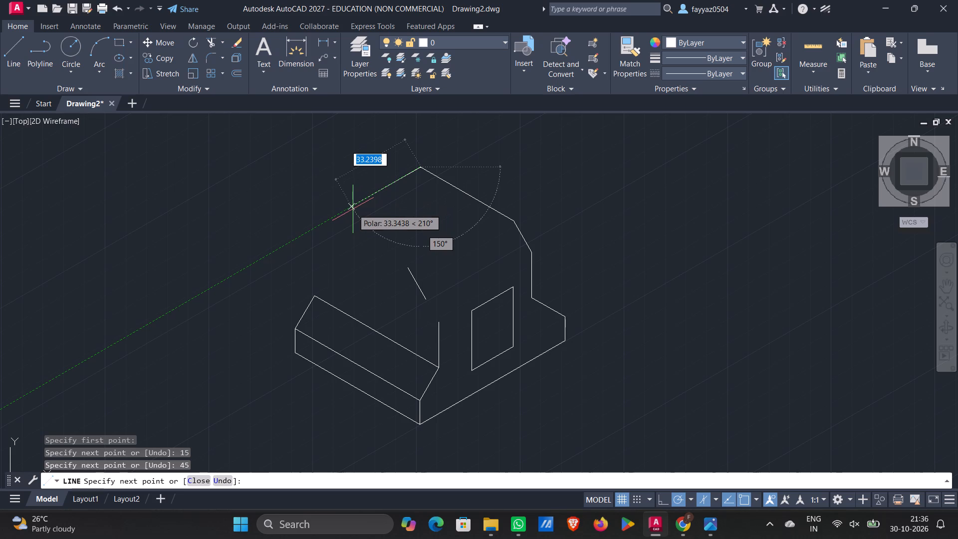
type("40")
key("Return")
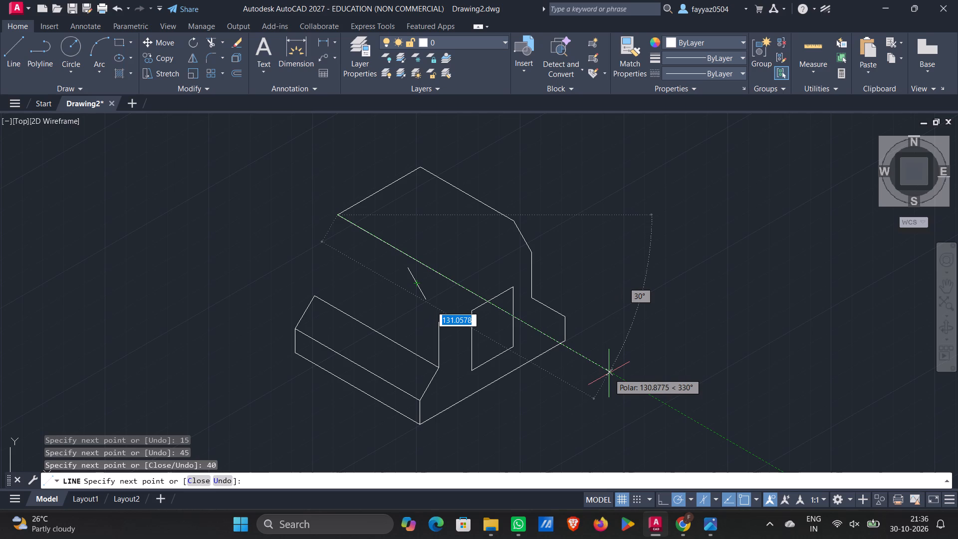
type("45")
key("Return")
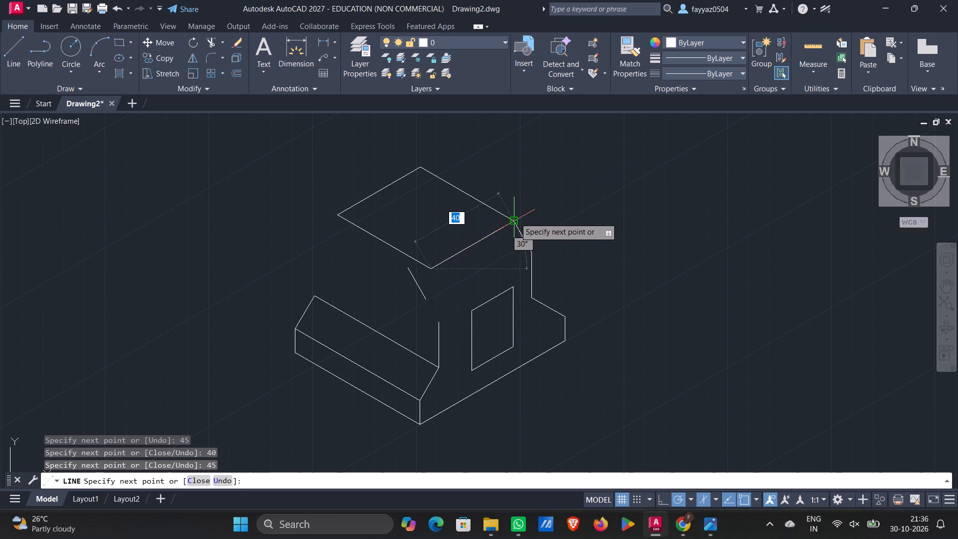
left_click(555, 195)
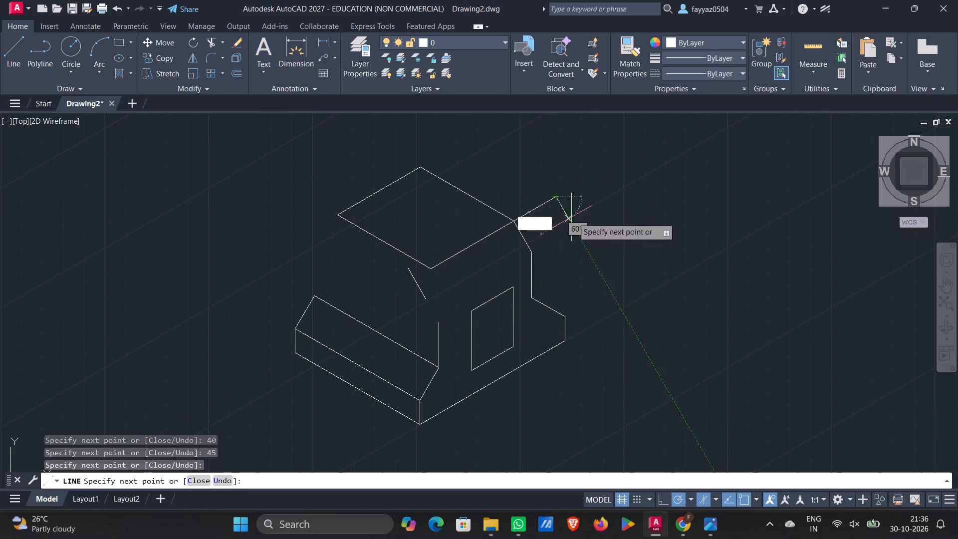
key("Escape")
Trim the part of the top's front-right edge that extends beyond the right corner.
type("tr")
key("Return")
key("Return")
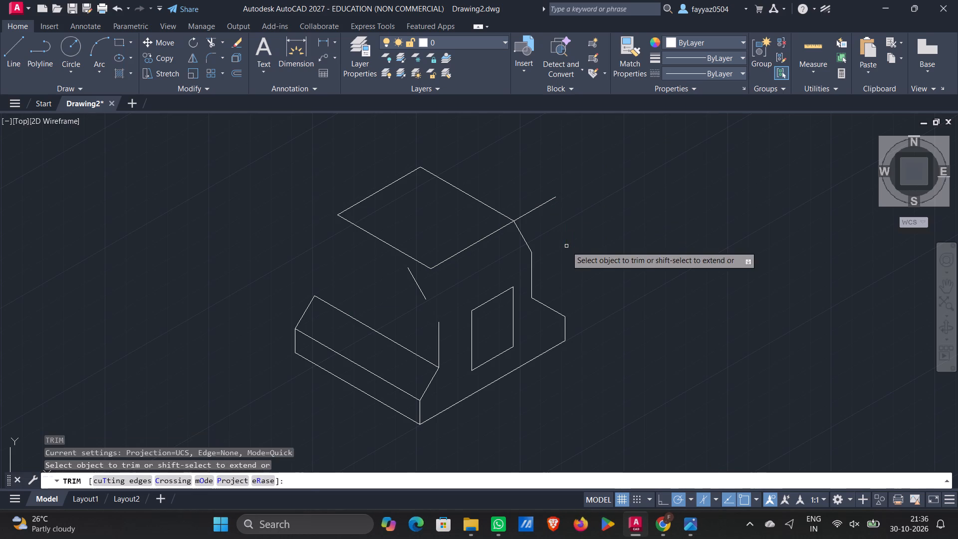
left_click(552, 198)
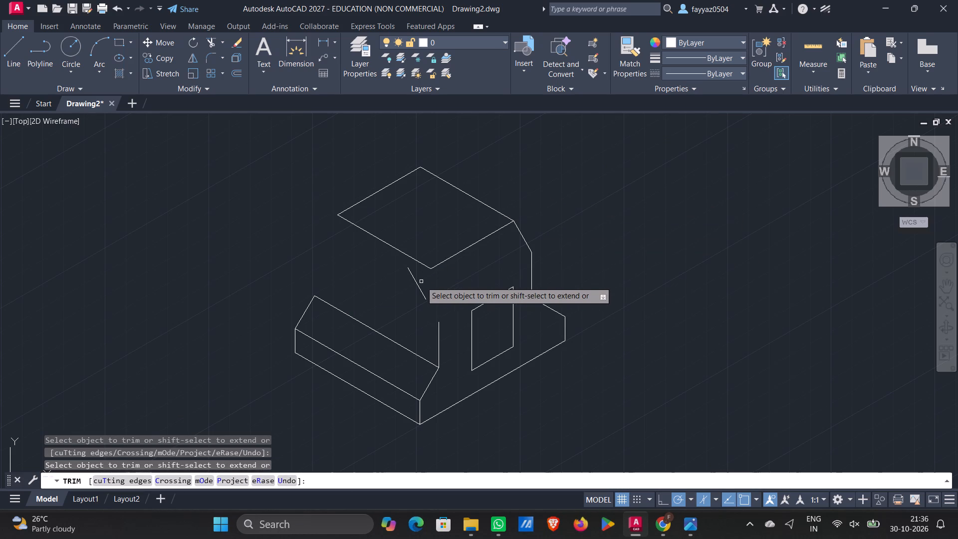
Trim away the loose sloped line floating below the block top's front corner.
left_click(420, 283)
key("Escape")
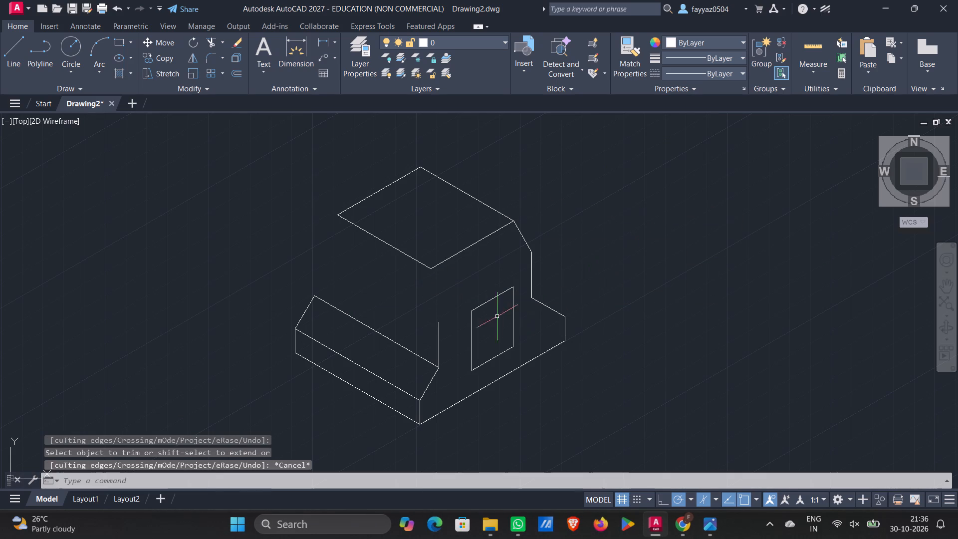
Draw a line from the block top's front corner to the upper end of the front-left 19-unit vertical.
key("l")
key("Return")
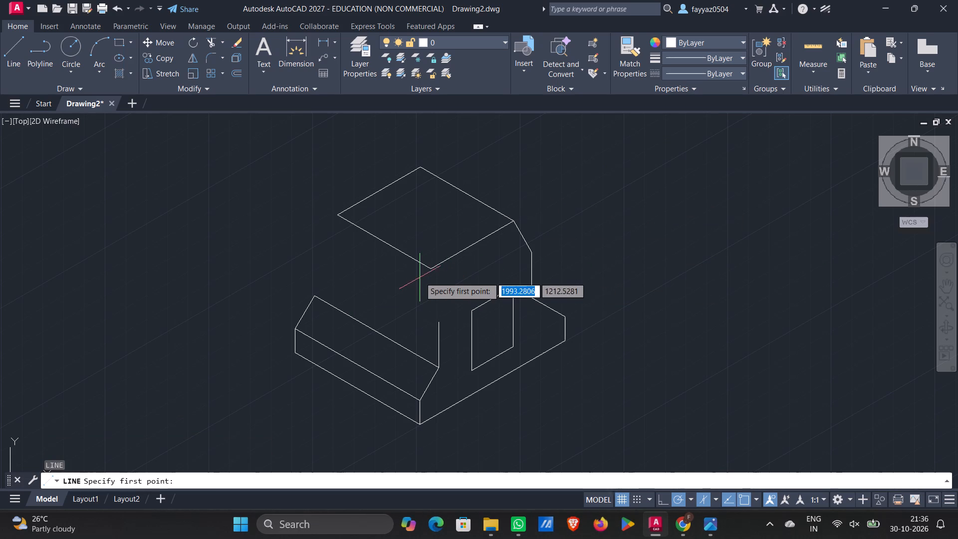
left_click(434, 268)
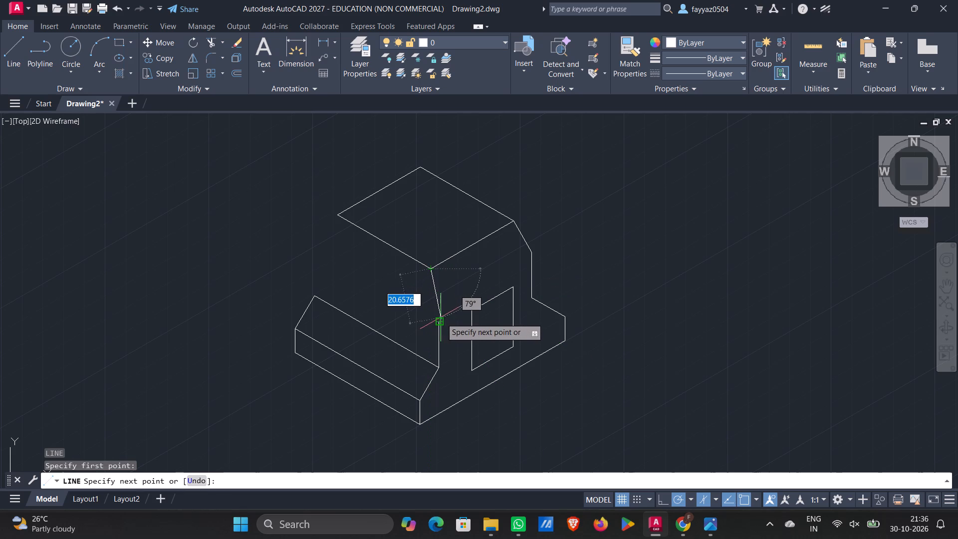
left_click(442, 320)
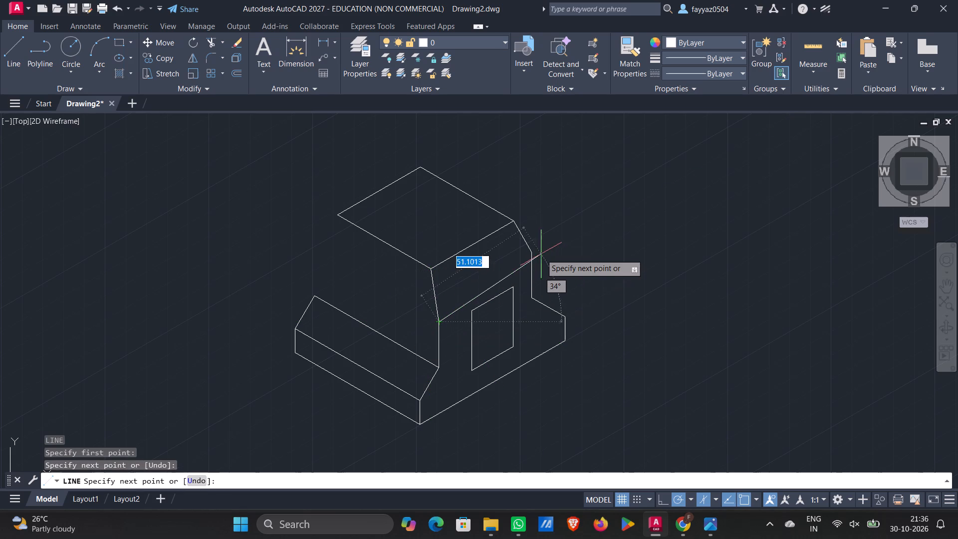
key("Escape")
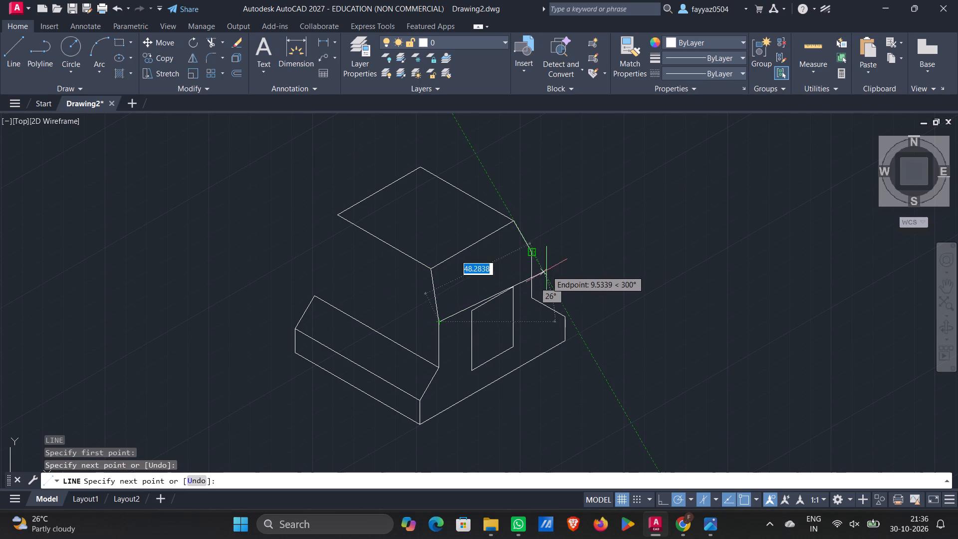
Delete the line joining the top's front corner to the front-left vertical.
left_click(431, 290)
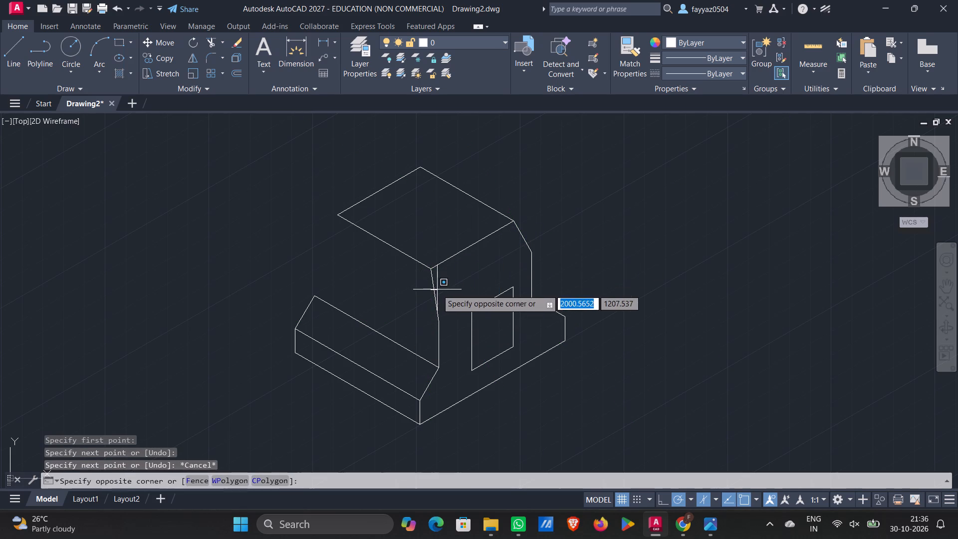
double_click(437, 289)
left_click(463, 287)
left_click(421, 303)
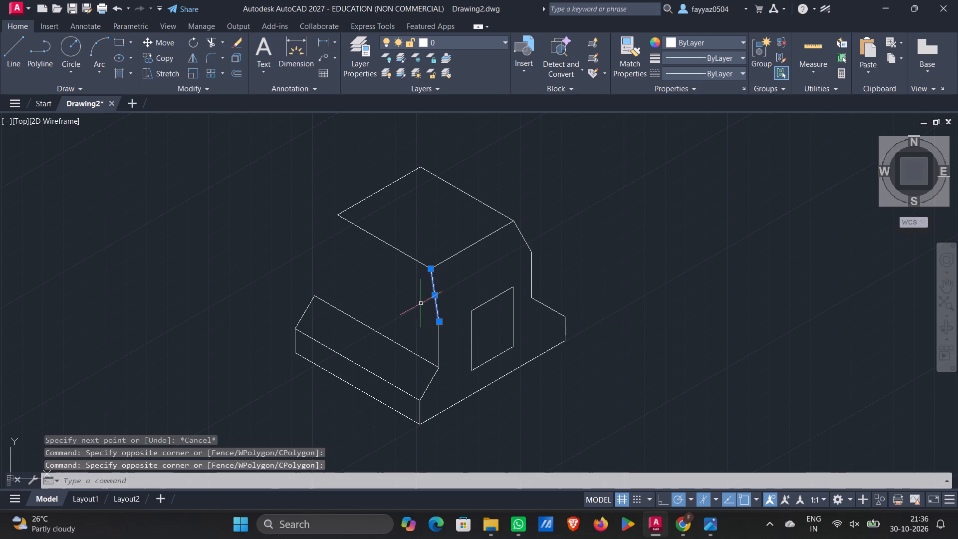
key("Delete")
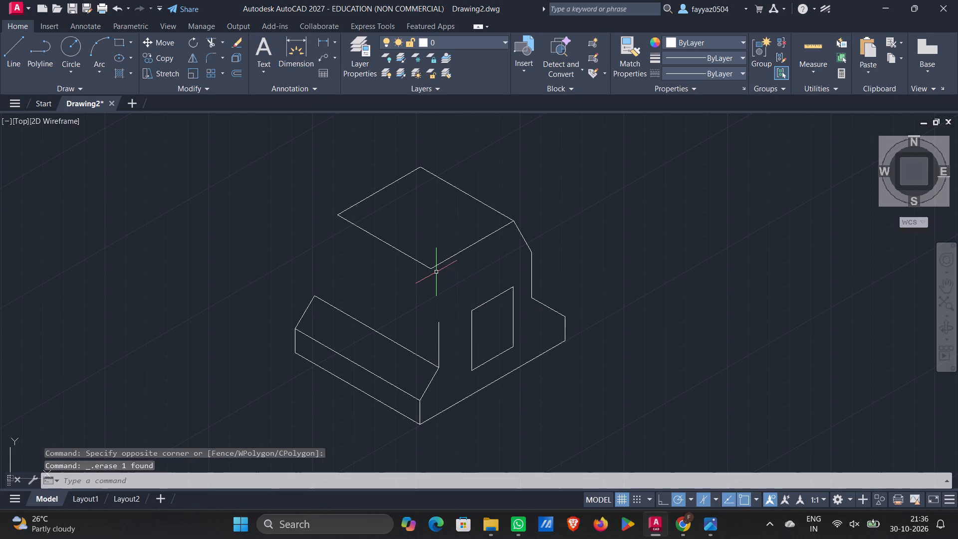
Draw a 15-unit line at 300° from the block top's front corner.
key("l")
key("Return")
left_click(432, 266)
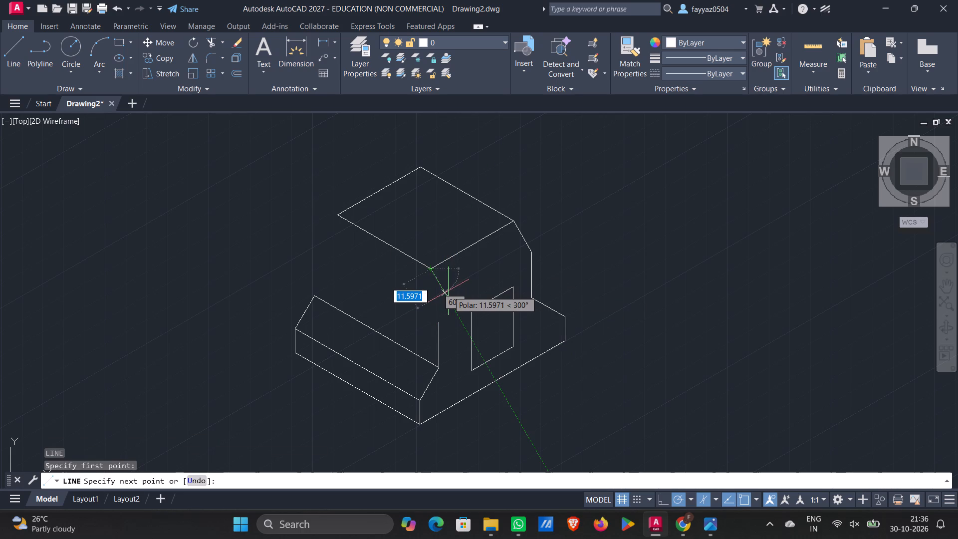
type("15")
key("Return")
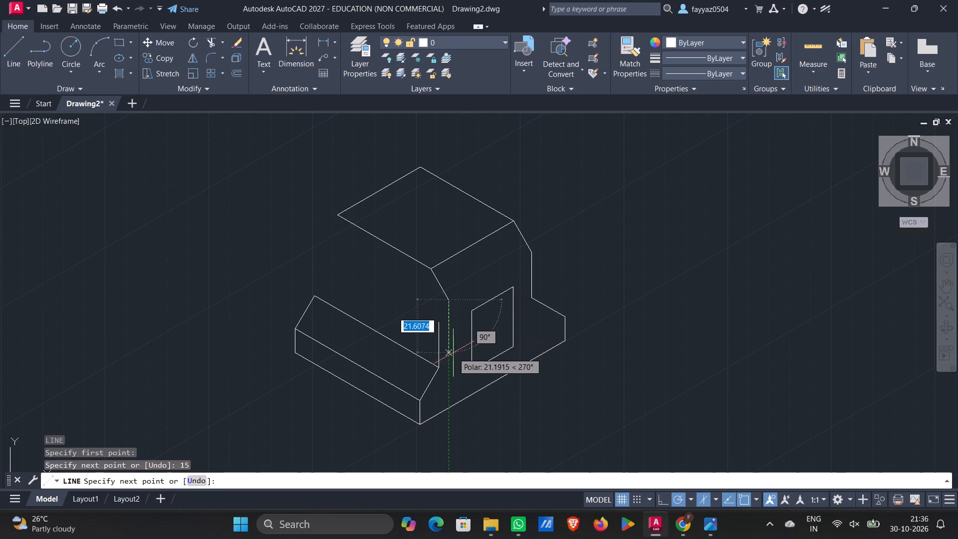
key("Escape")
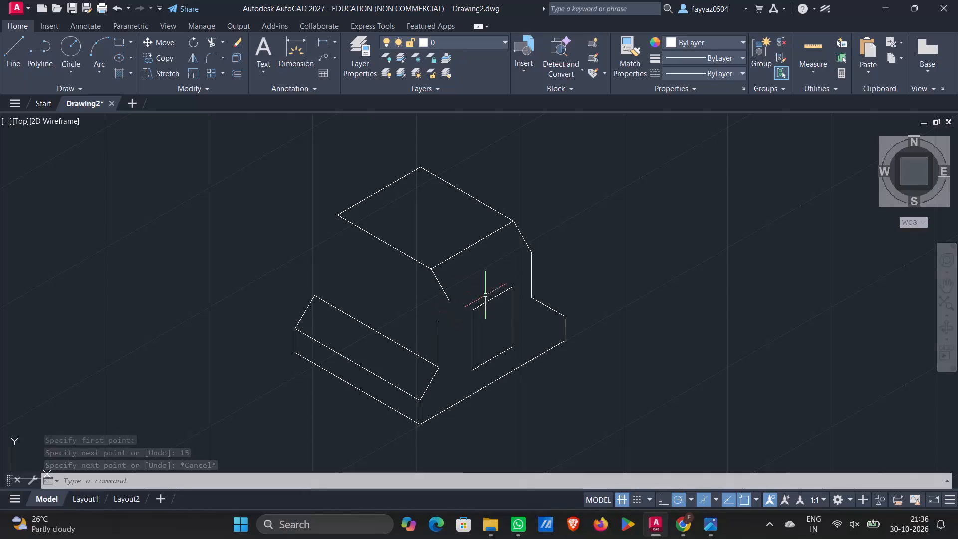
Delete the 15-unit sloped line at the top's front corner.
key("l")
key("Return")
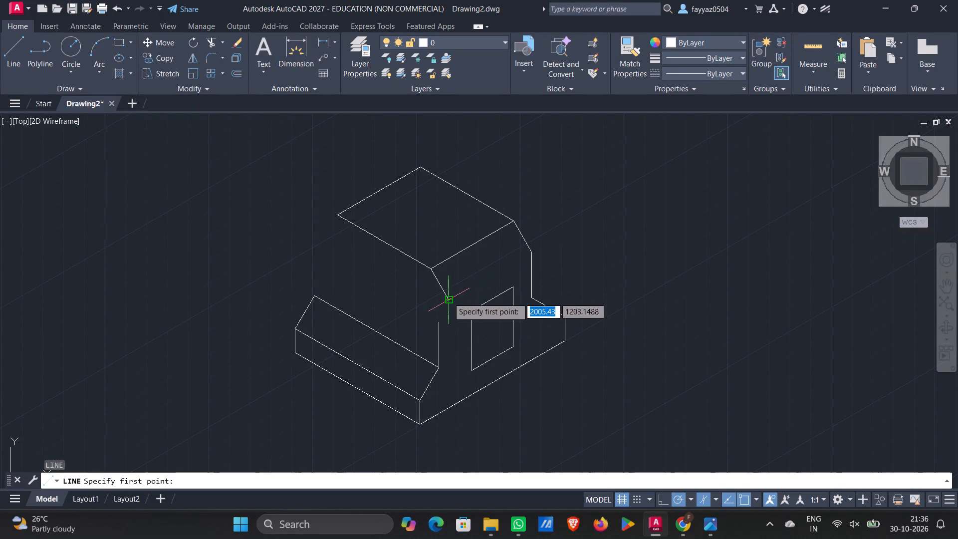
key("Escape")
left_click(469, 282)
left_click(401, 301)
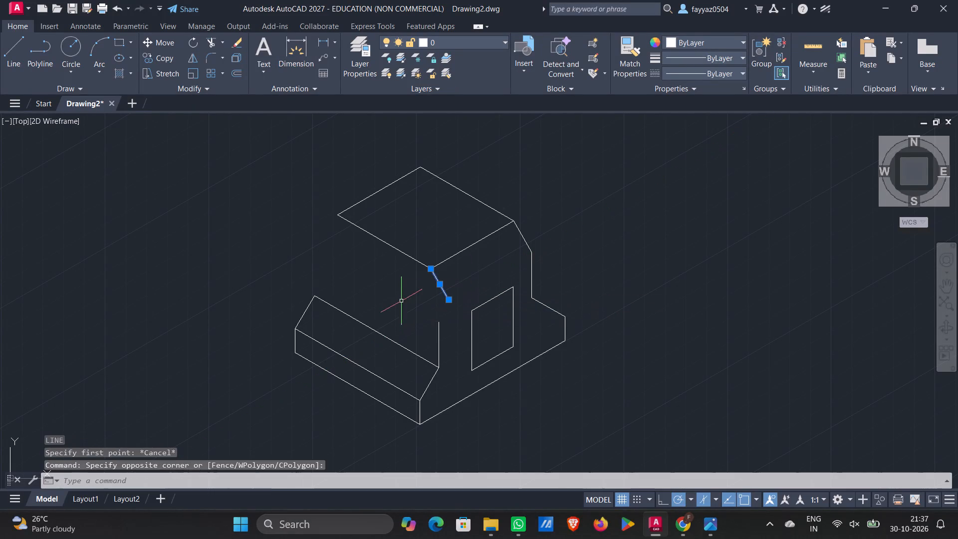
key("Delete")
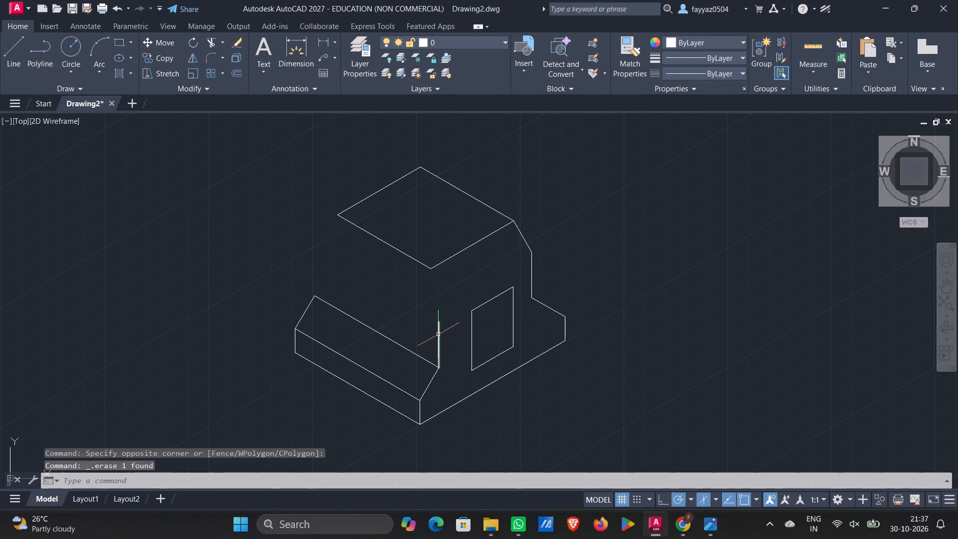
Delete the front-left vertical rising from the front end of the base's sloped strip.
left_click(440, 335)
key("Delete")
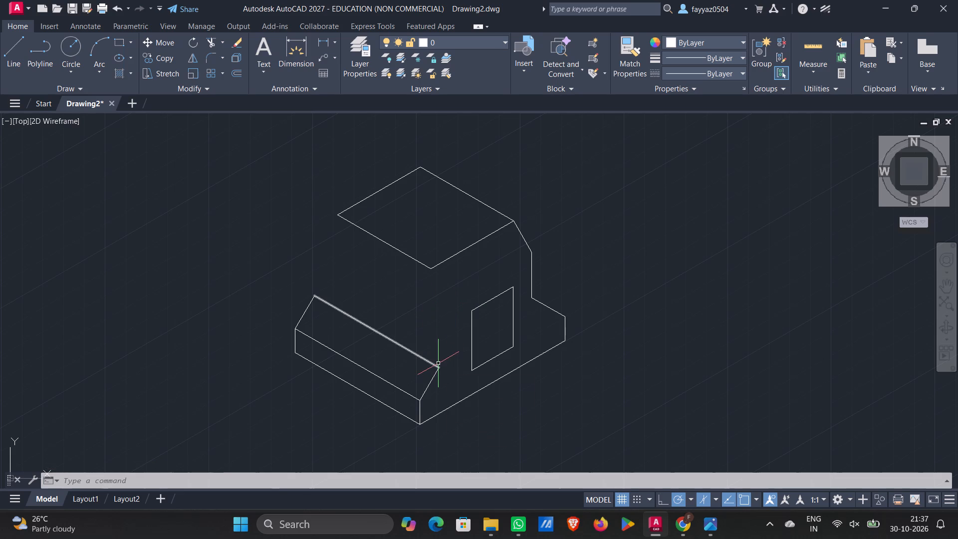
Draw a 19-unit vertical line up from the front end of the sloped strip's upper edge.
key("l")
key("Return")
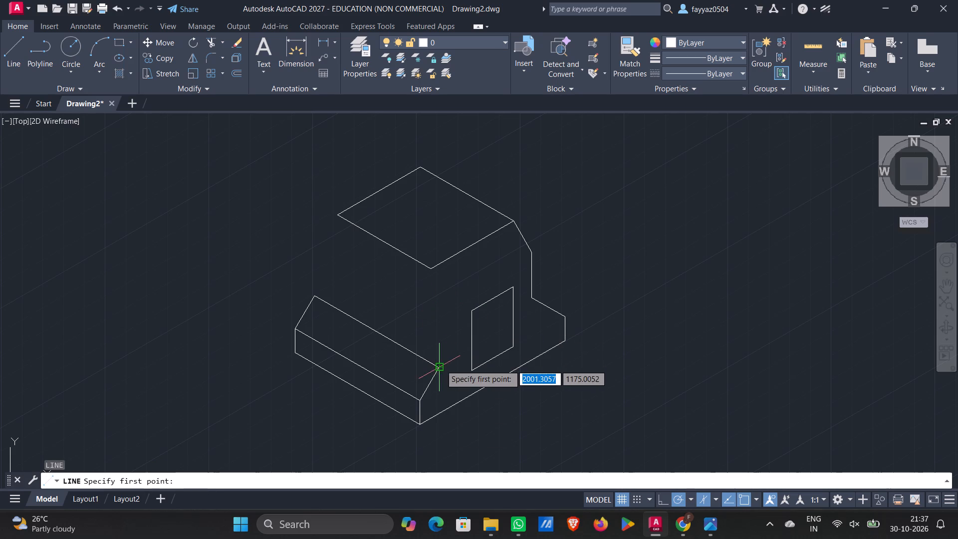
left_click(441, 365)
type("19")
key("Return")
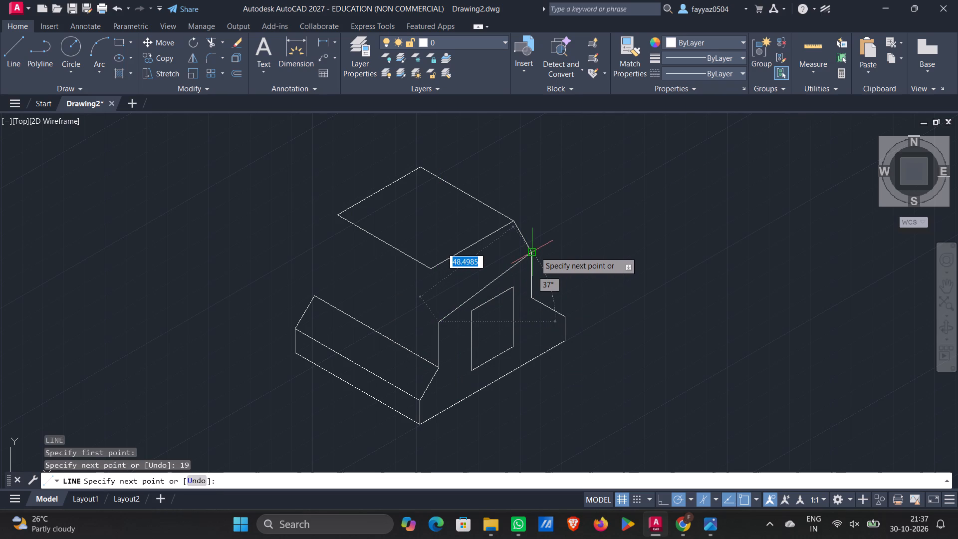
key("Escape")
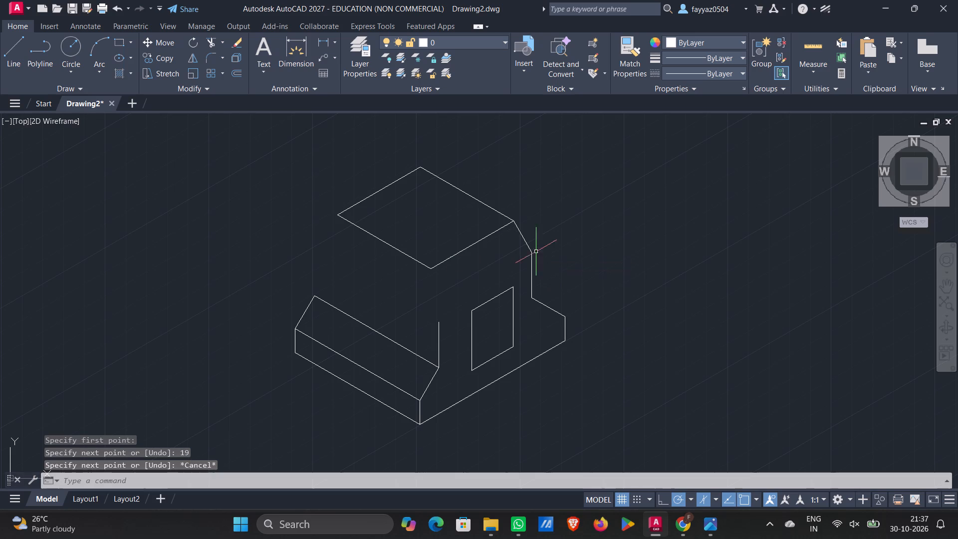
Draw the sloped face's lower edge at 210° from the right-hand vertical's upper end, running past the front-left vertical.
key("l")
key("Return")
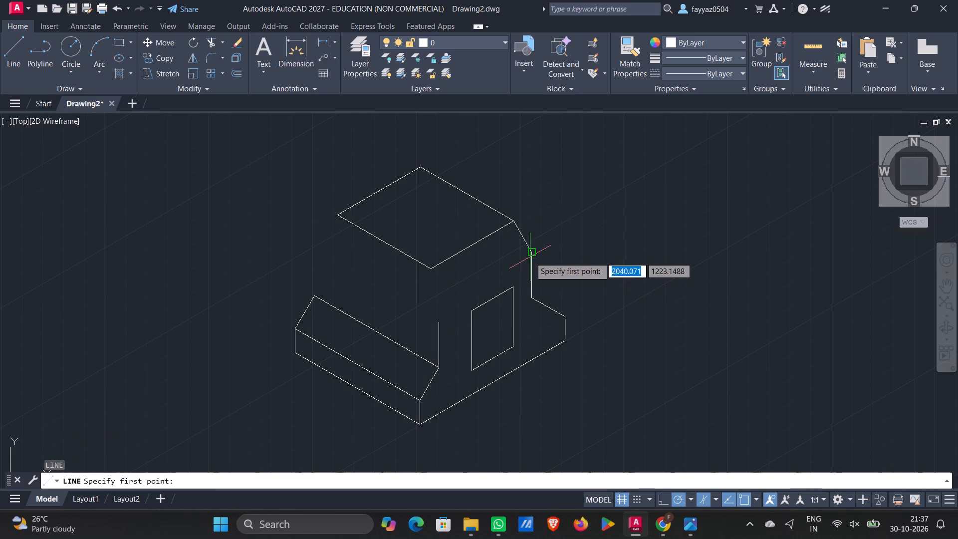
left_click(532, 254)
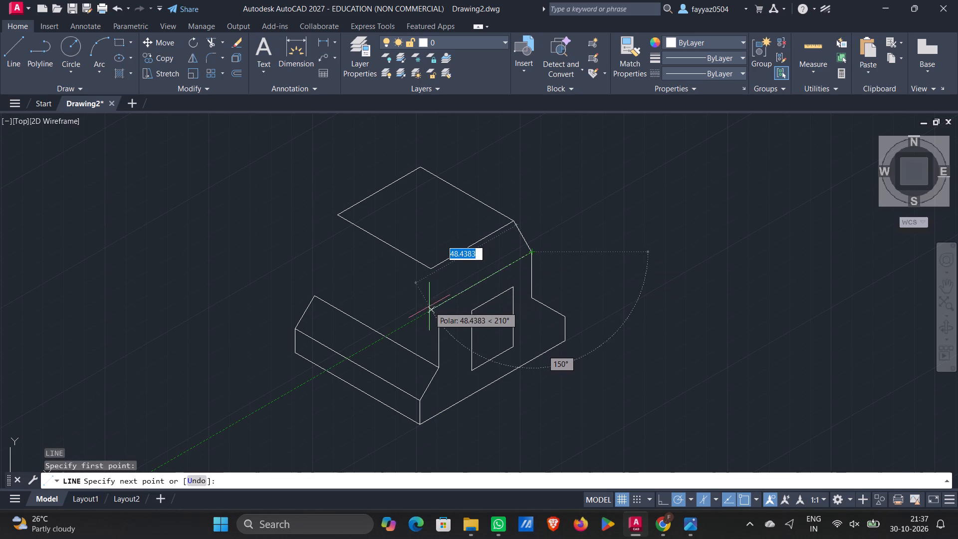
left_click(435, 307)
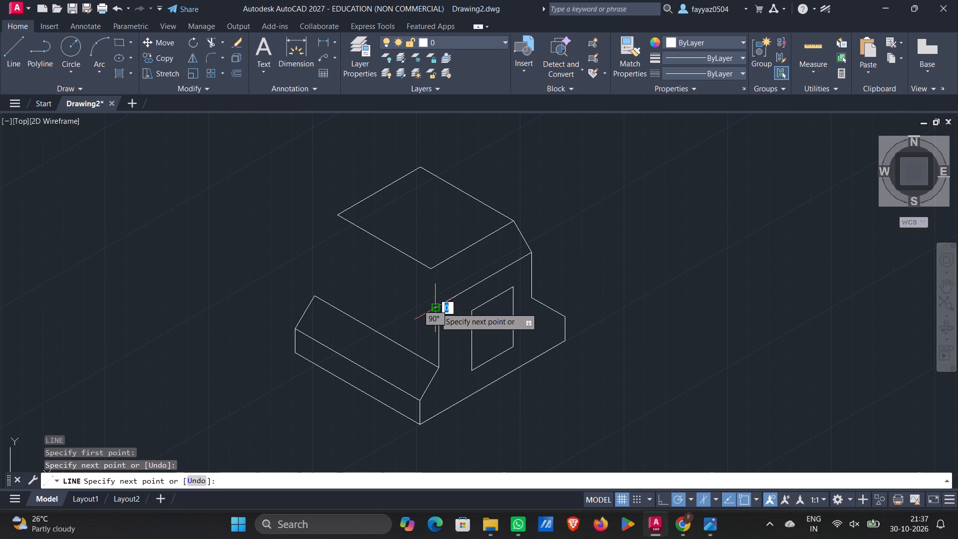
key("Escape")
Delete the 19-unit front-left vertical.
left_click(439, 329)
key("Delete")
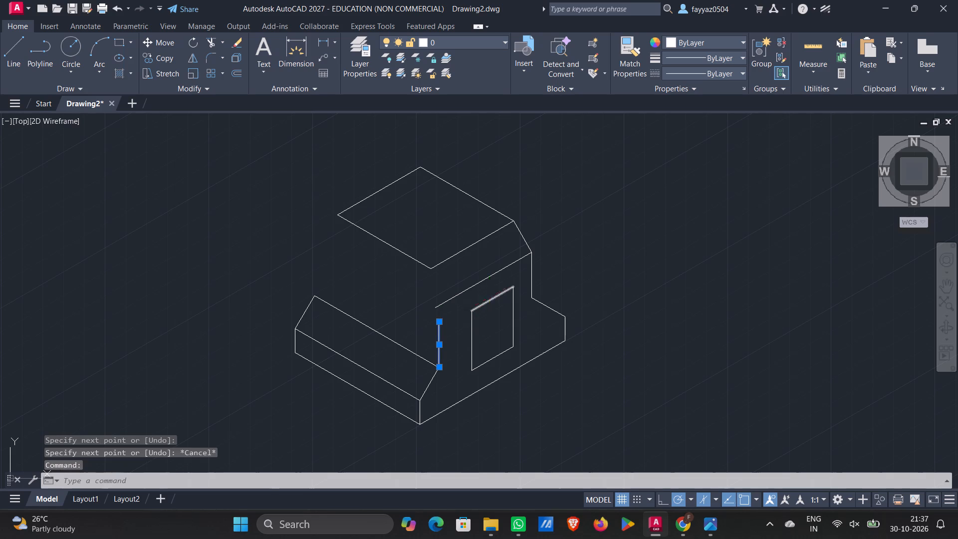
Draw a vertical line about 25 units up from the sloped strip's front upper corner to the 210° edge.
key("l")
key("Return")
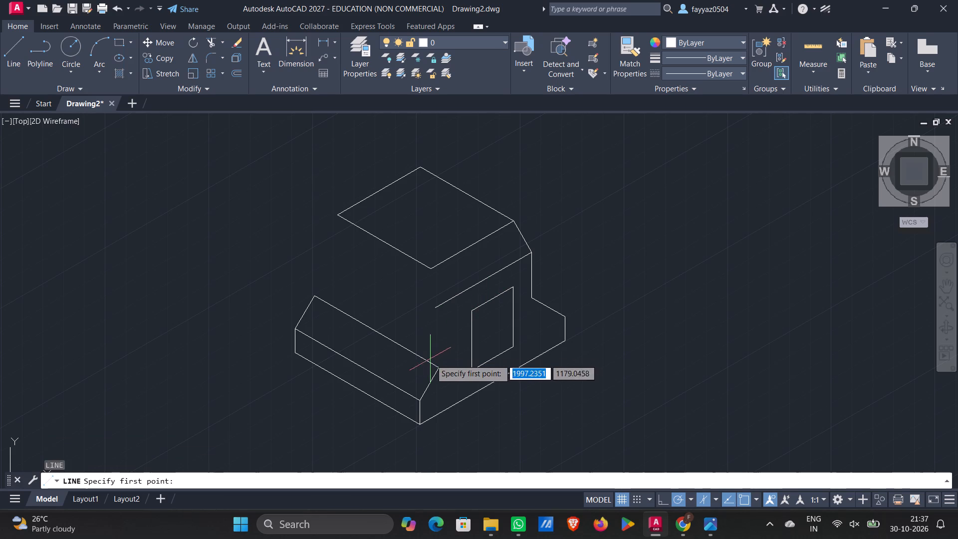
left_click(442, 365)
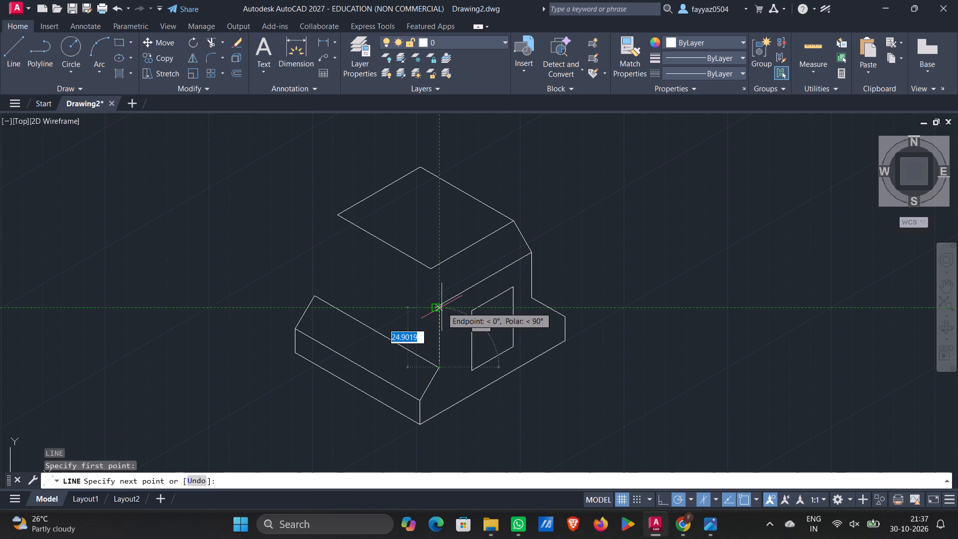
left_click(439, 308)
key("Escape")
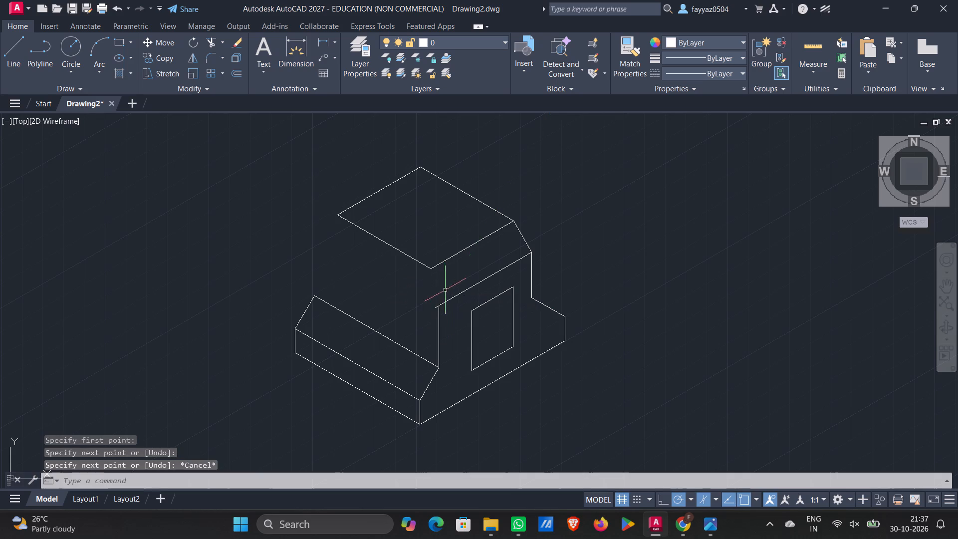
Draw a 15-unit line at 300° from the block top's front corner to the sloped face's lower edge.
key("l")
key("Return")
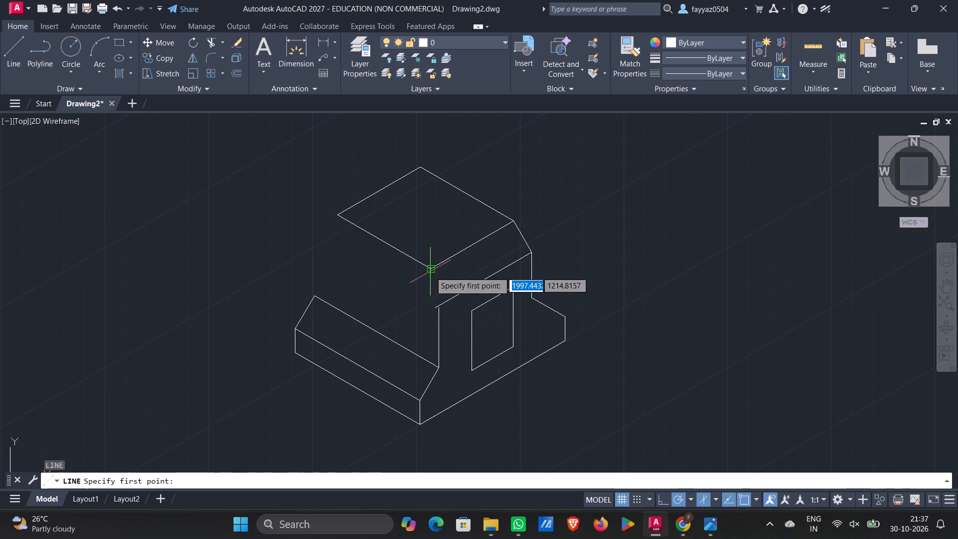
left_click(431, 271)
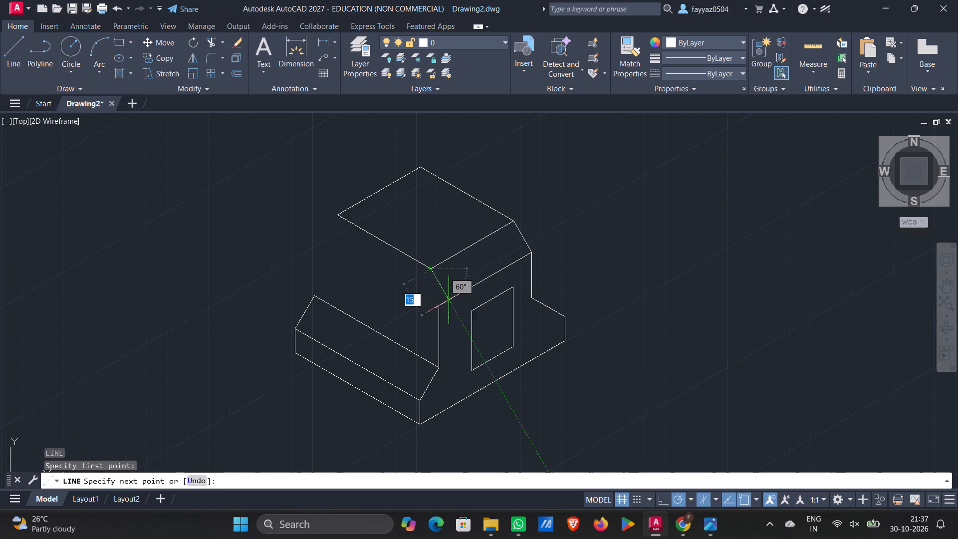
left_click(450, 303)
key("Escape")
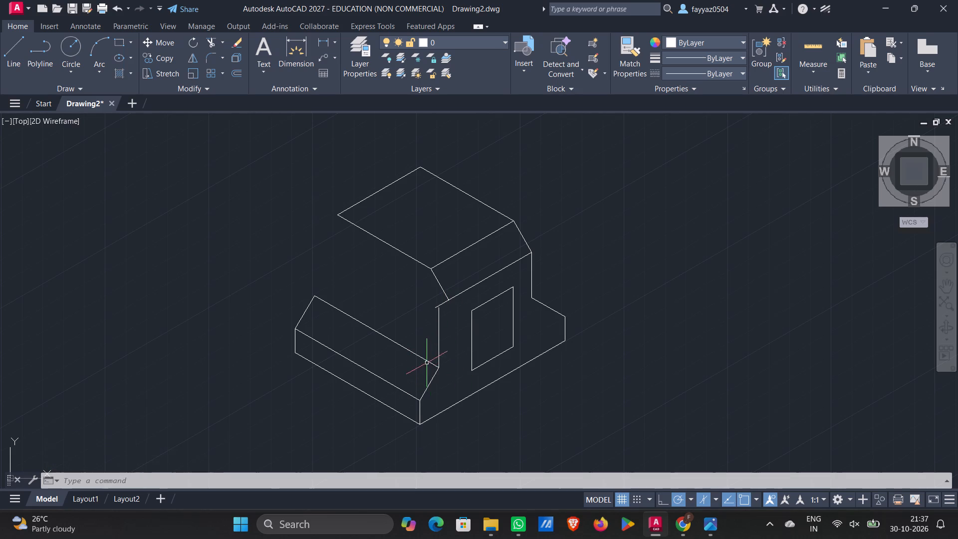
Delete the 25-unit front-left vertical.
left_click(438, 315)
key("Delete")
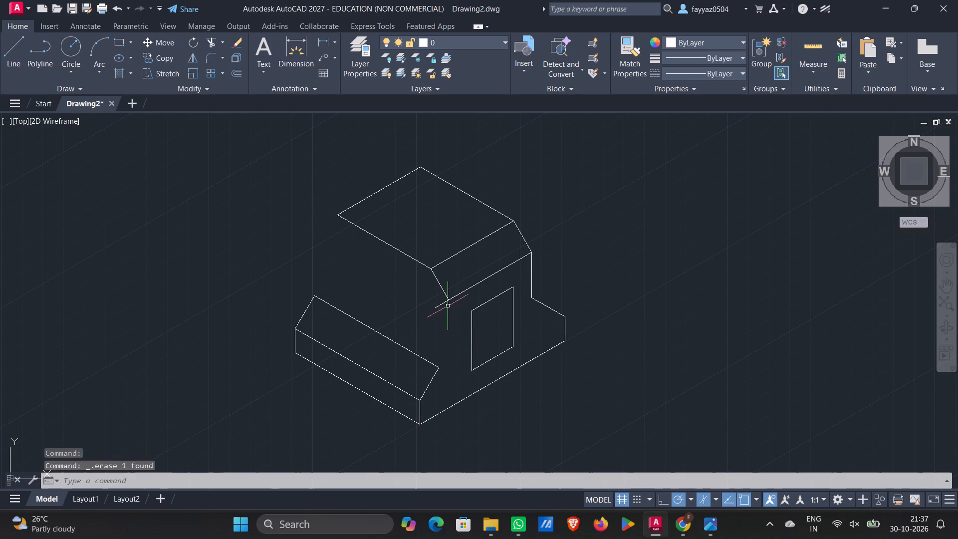
Trim the part of the sloped face's lower edge that extends past the 15-unit sloped line.
key("t")
key("r")
key("Return")
key("Return")
left_click(442, 303)
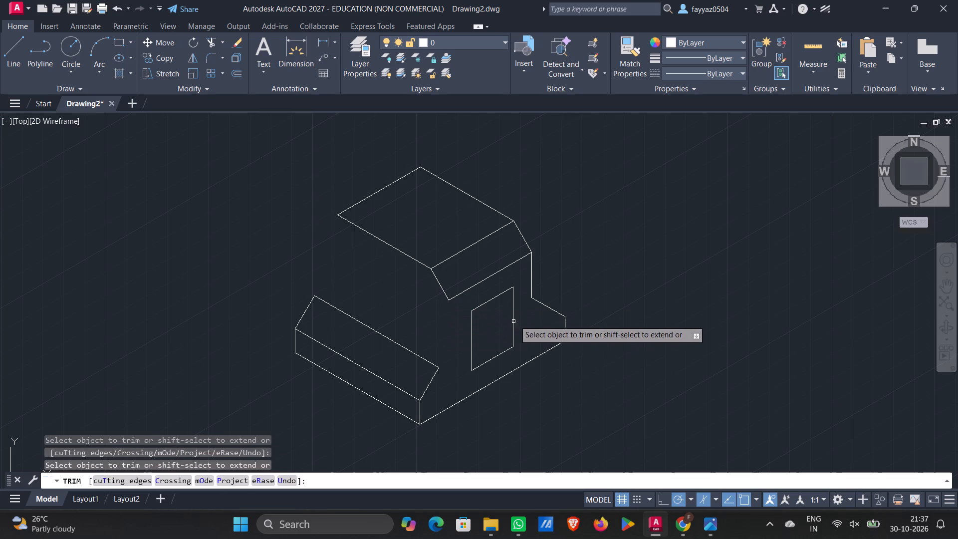
key("Escape")
Draw a vertical line about 28 units down at 270° from the sloped face's front lower corner.
key("l")
key("Return")
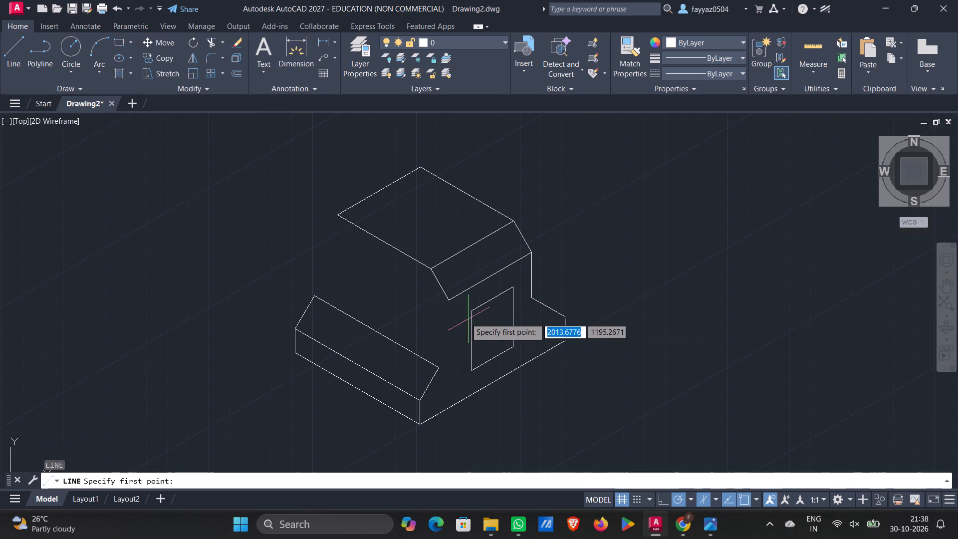
left_click(448, 301)
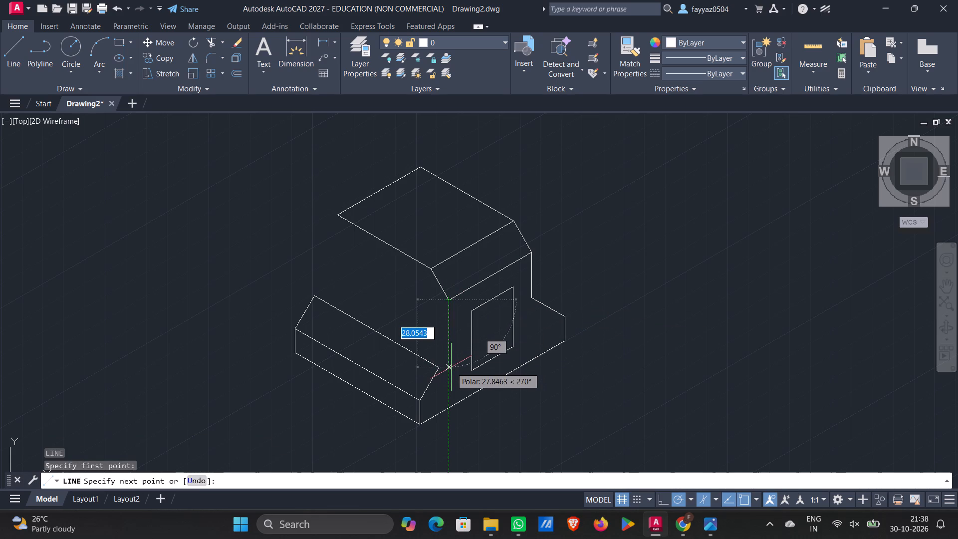
left_click(449, 367)
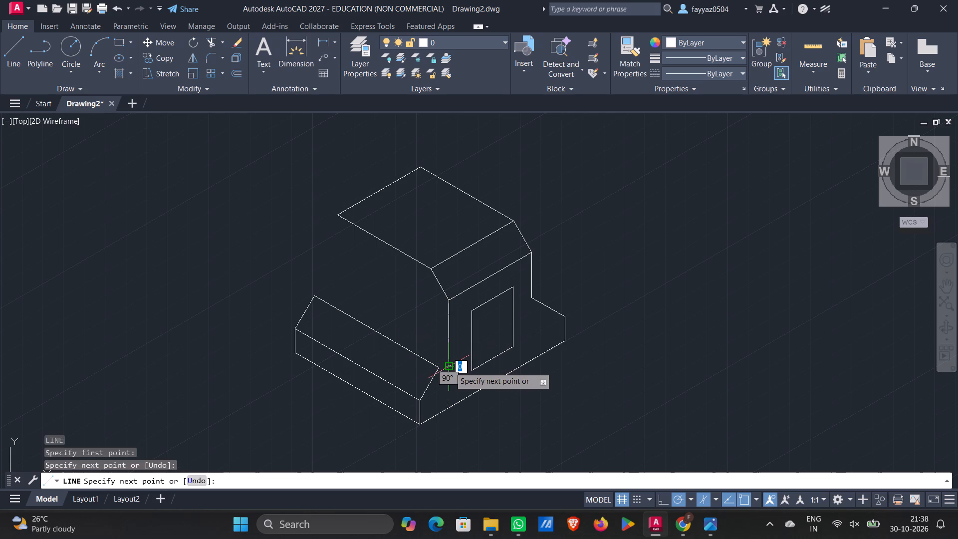
key("Escape")
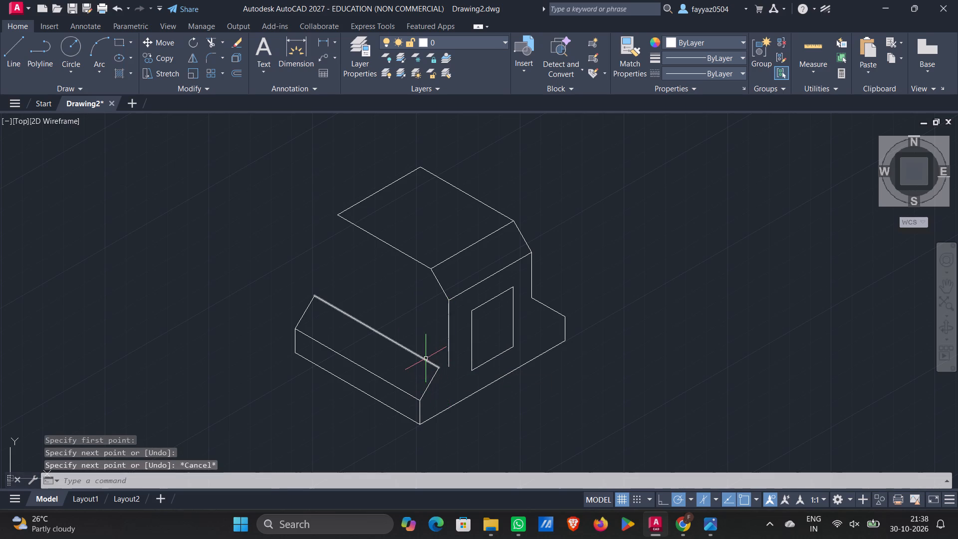
Delete the upper edge line of the base's front-left slope.
left_click(425, 359)
key("Delete")
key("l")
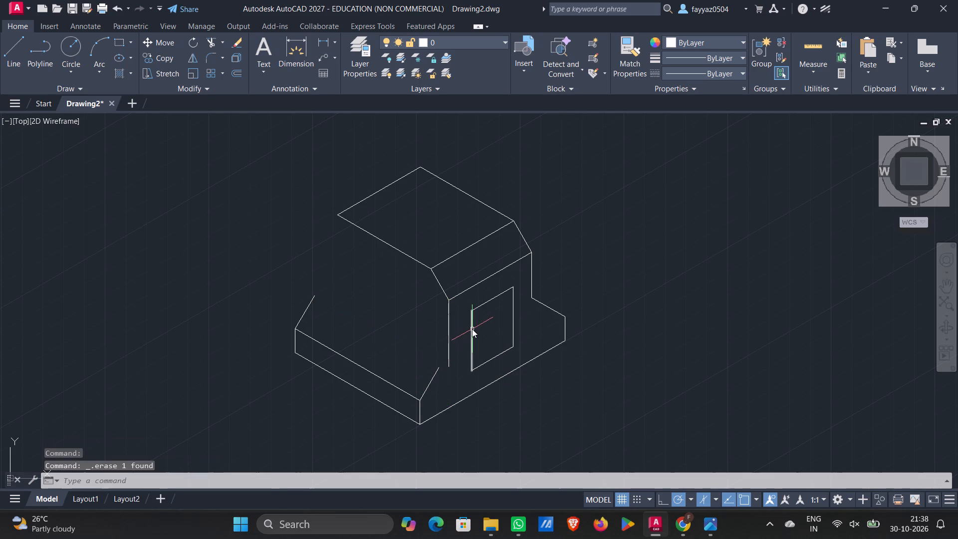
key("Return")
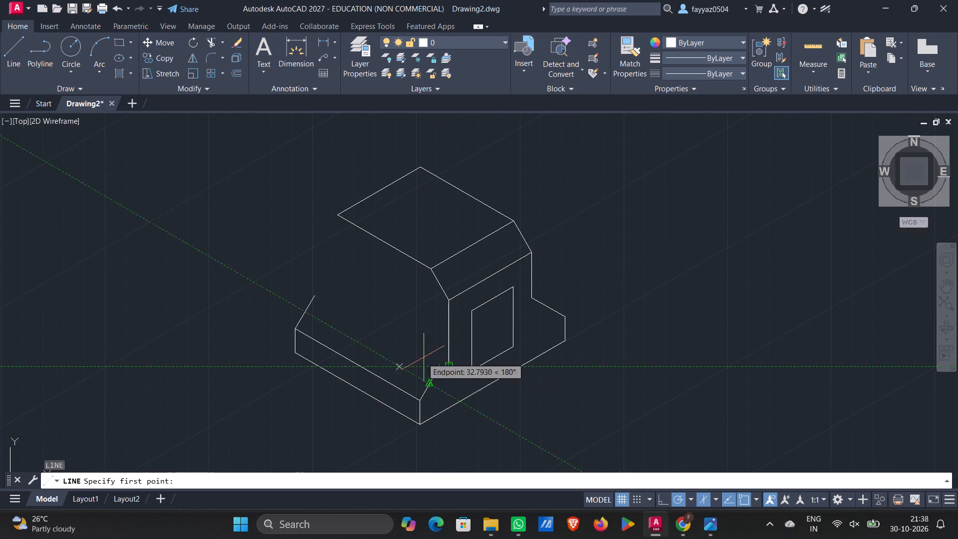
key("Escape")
Delete the short sloped line rising from the base's front upper corner.
left_click(434, 377)
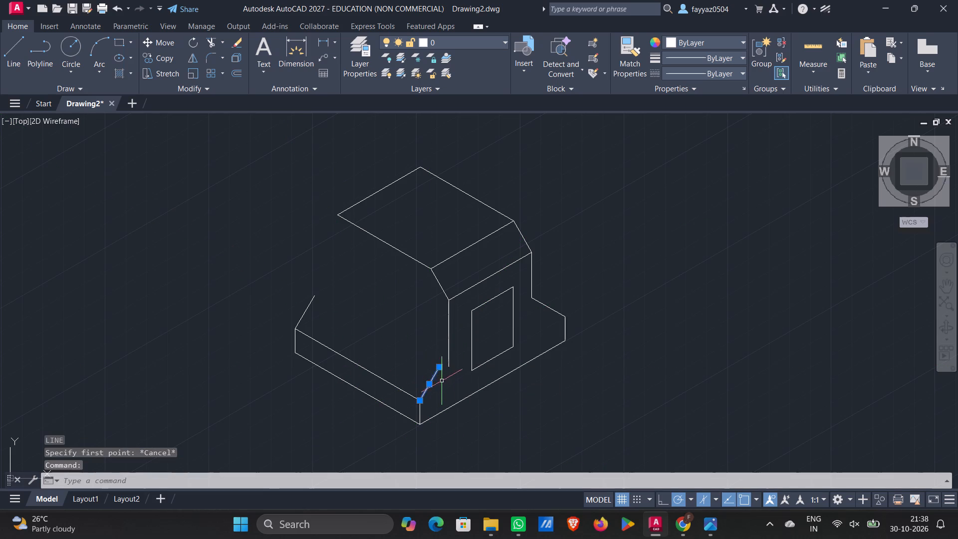
key("Delete")
Draw a line from the base's front upper corner to the lower end of the block's front vertical.
key("l")
key("Return")
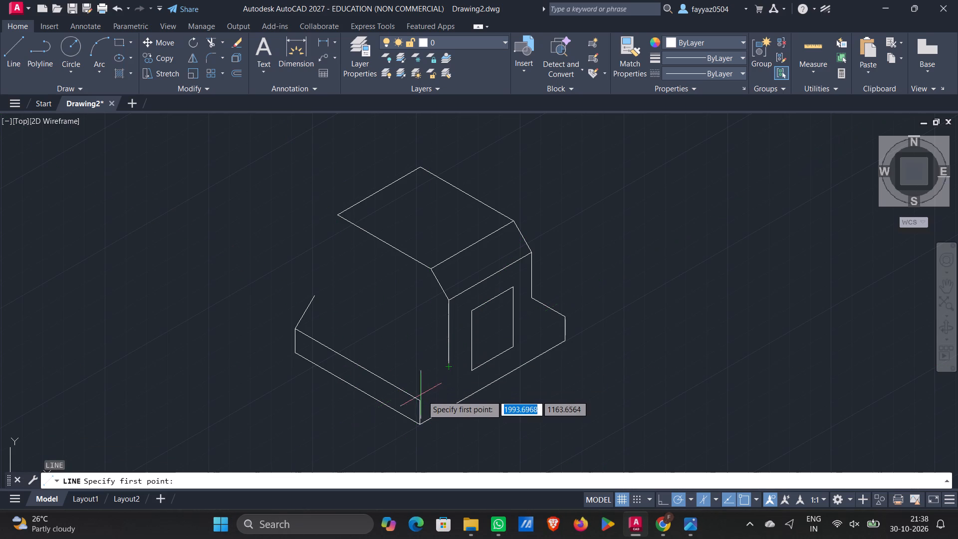
left_click(423, 396)
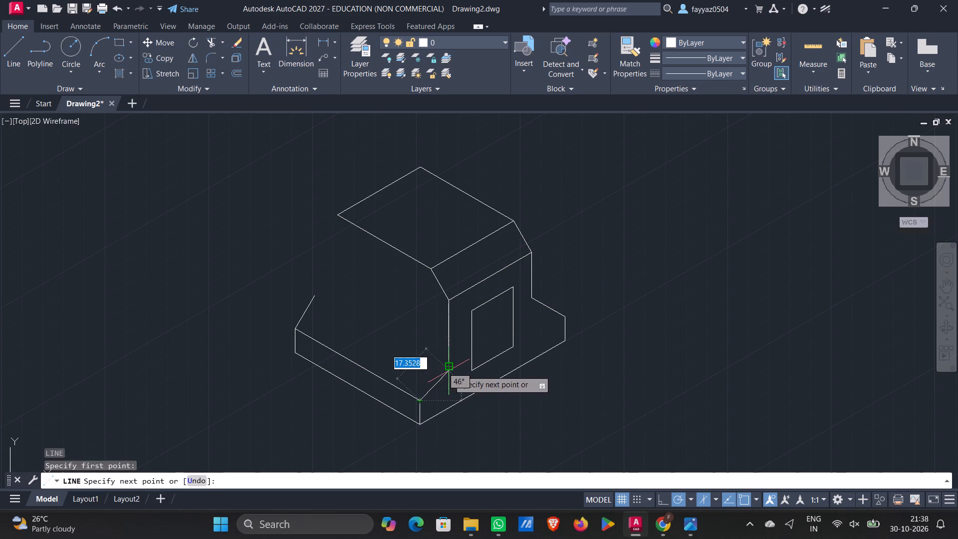
left_click(449, 367)
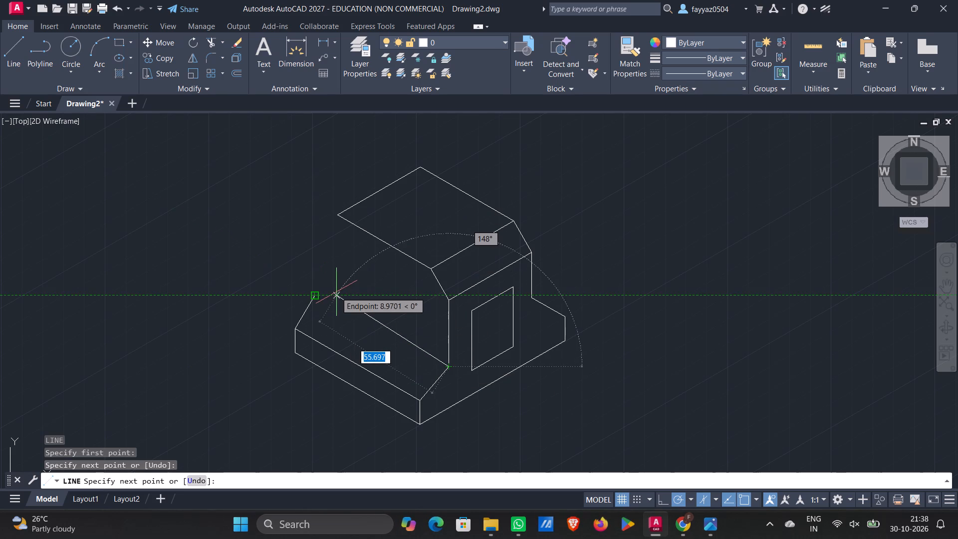
key("grave")
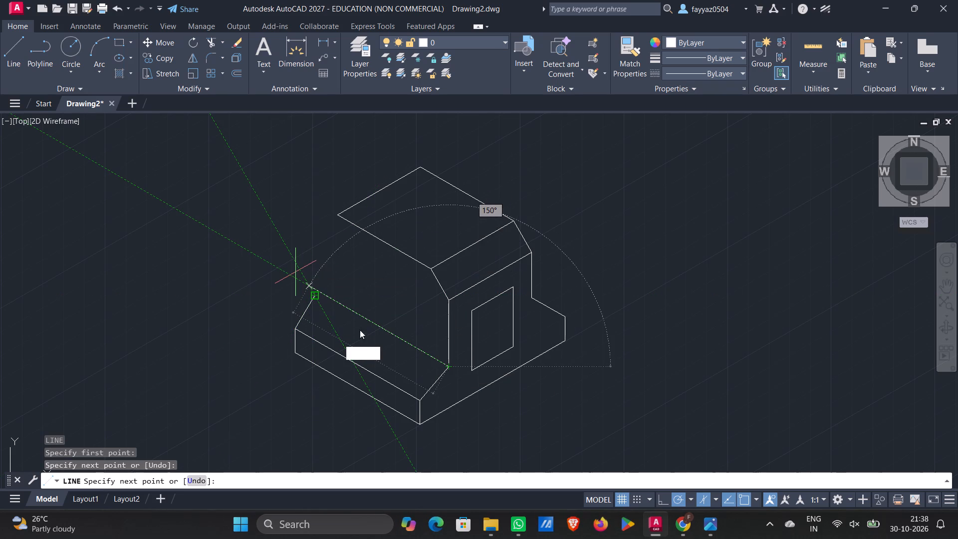
key("Escape")
key("Escape")
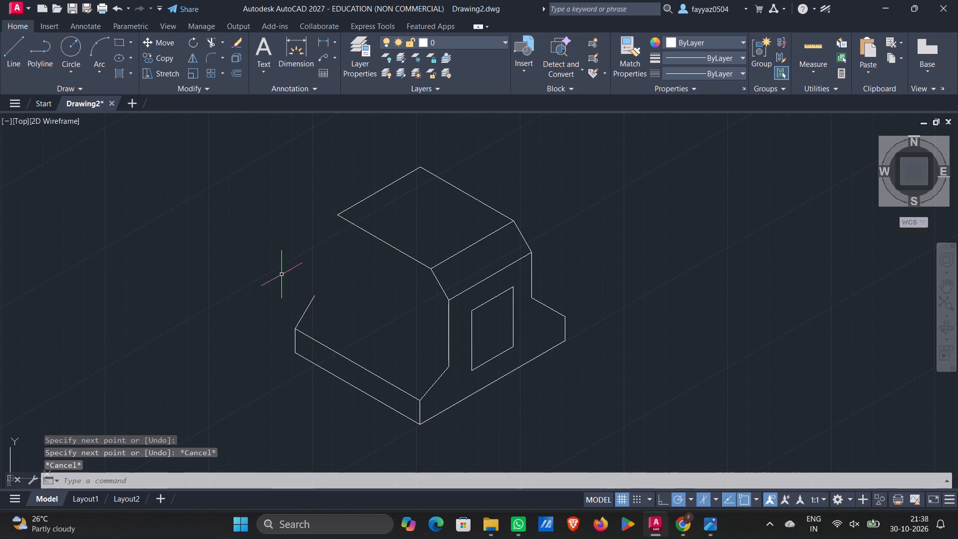
Delete the short sloped line rising from the base's left upper corner.
left_click(303, 310)
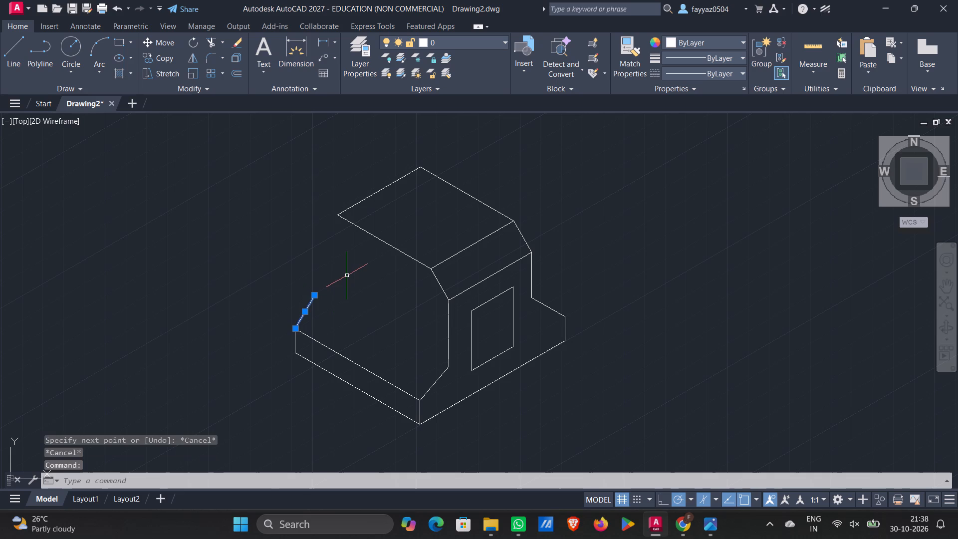
key("Delete")
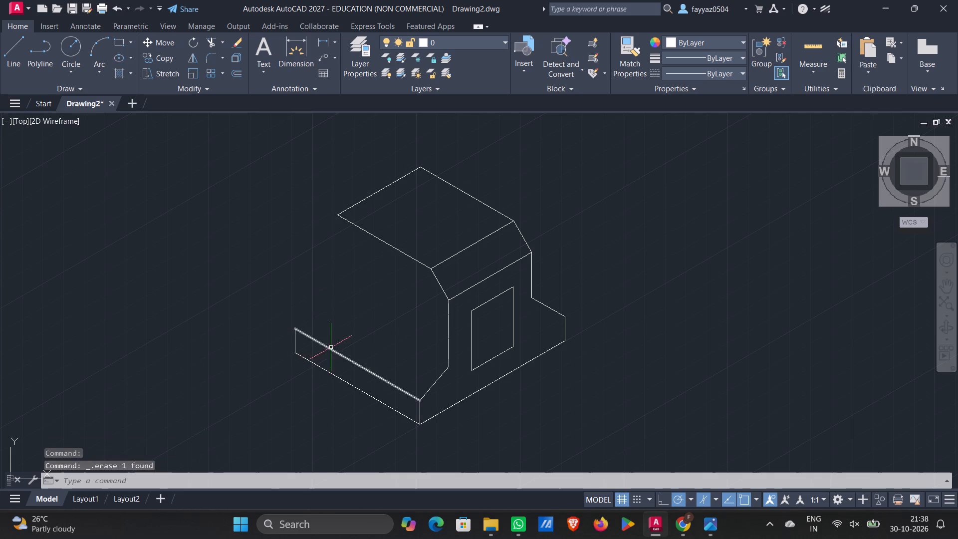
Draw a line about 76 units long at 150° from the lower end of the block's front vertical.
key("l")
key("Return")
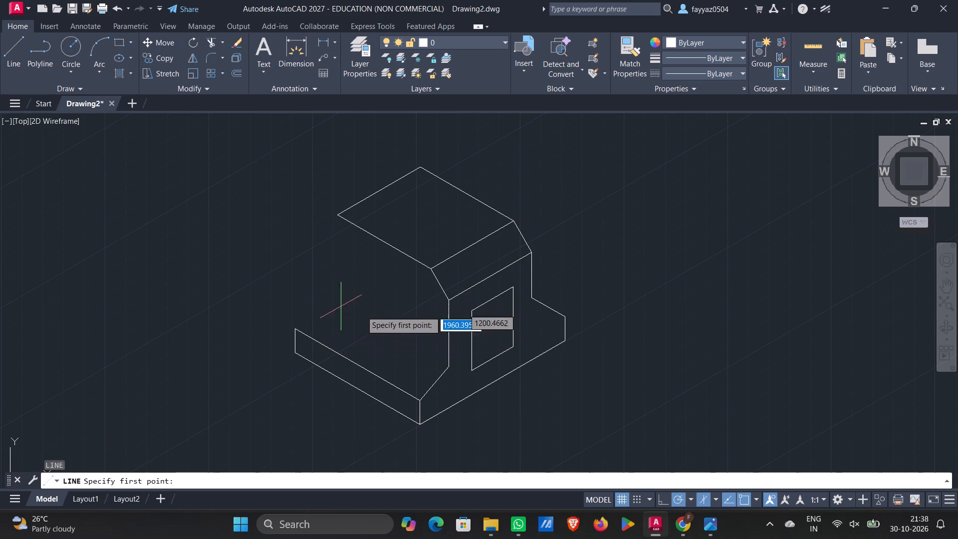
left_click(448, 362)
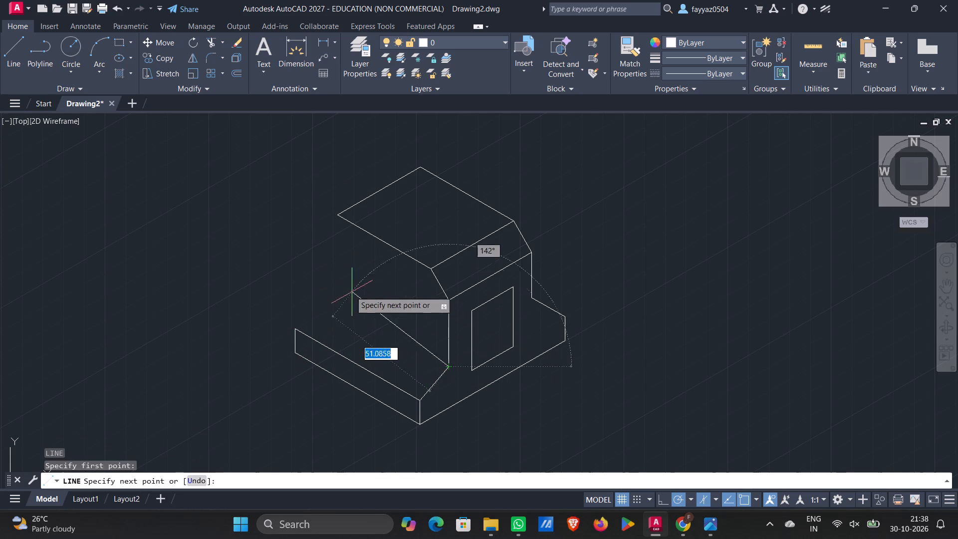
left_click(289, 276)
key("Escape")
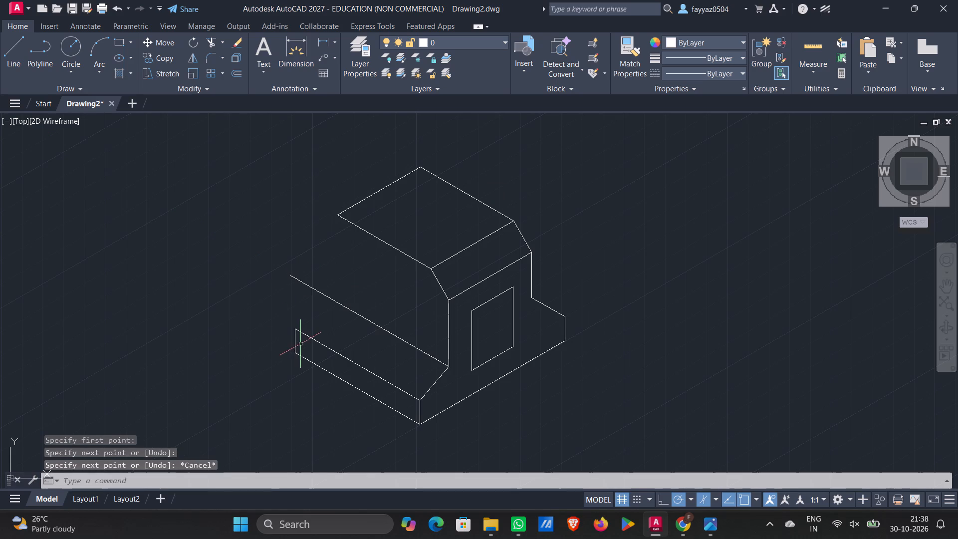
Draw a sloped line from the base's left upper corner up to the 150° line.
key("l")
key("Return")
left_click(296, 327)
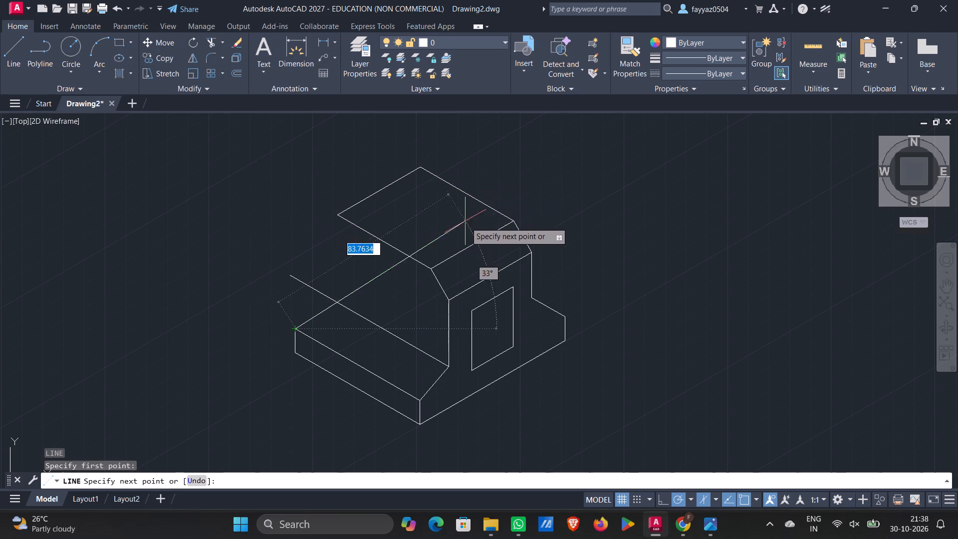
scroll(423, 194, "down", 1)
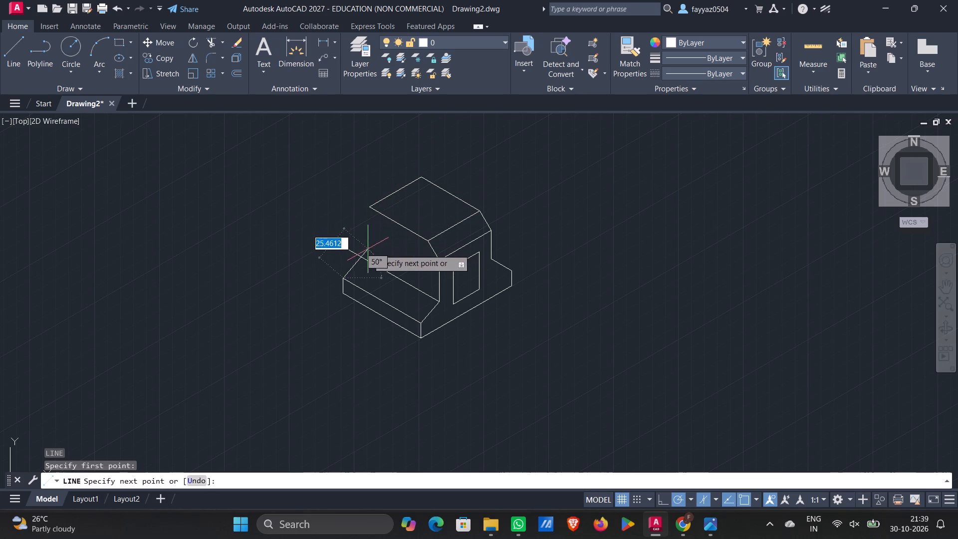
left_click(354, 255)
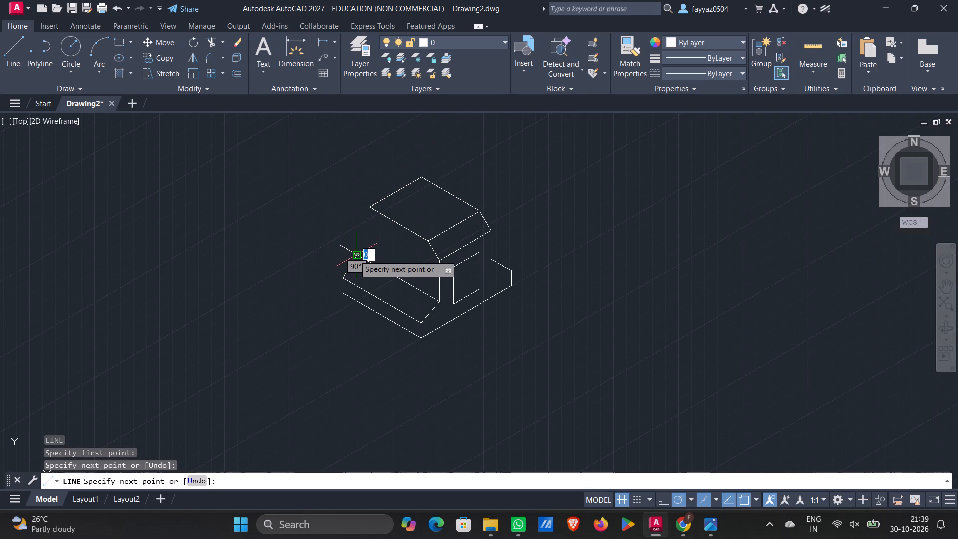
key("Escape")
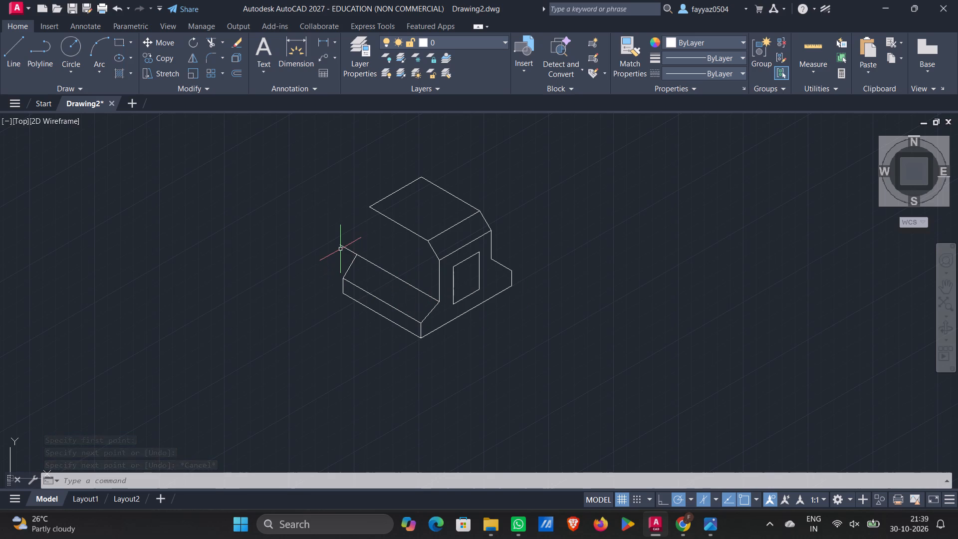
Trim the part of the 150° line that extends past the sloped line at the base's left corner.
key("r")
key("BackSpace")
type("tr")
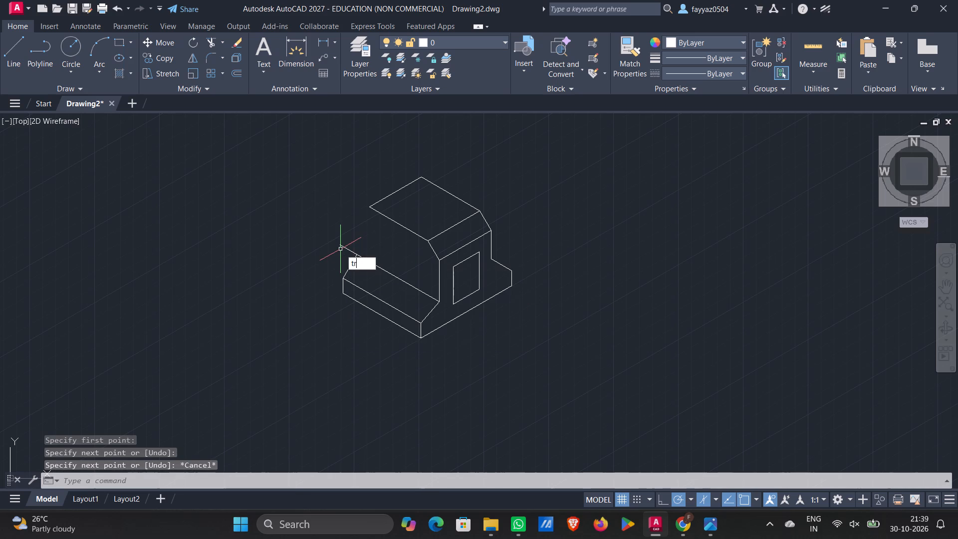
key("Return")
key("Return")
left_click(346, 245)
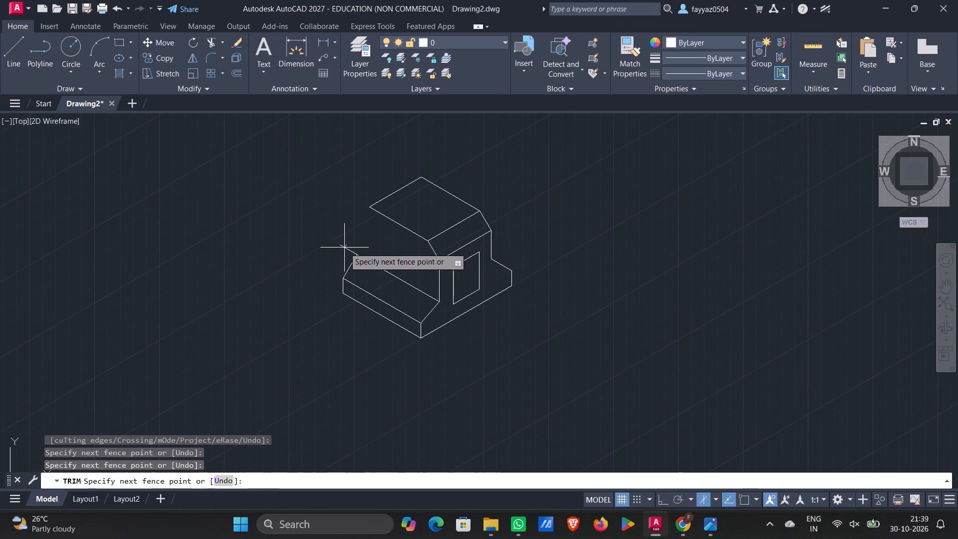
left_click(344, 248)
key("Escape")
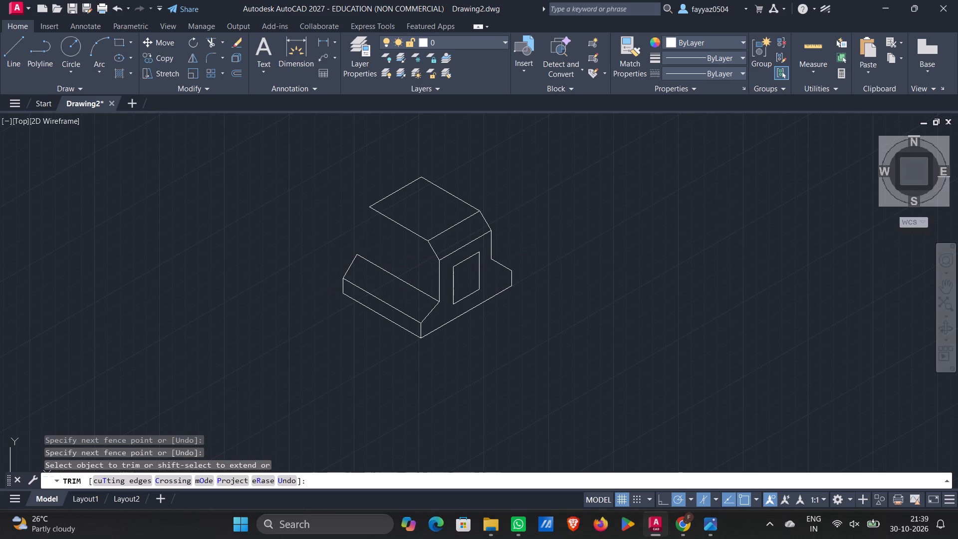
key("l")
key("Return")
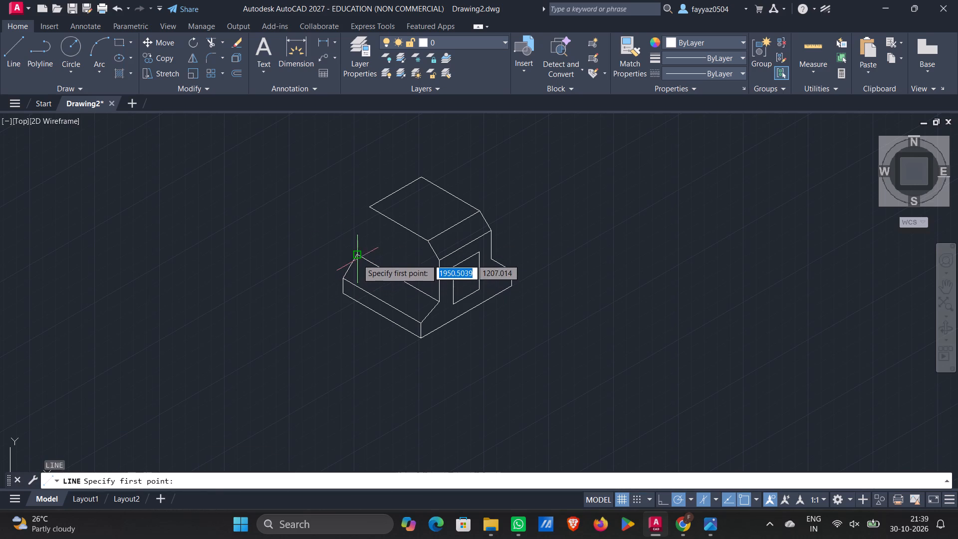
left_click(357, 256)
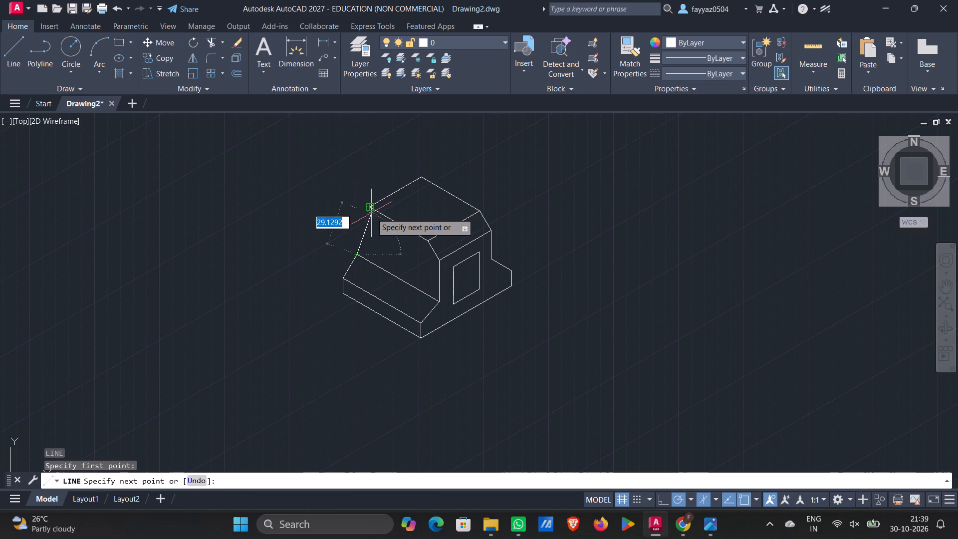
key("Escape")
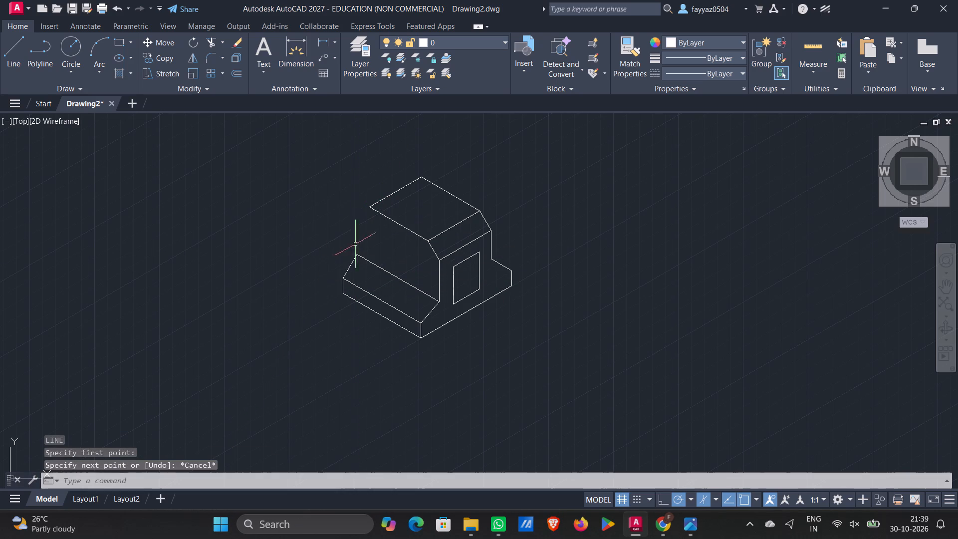
Delete the 150° line, the base's two long front-left edges, and the sloped and vertical lines at its left corner.
left_click(390, 268)
left_click(349, 306)
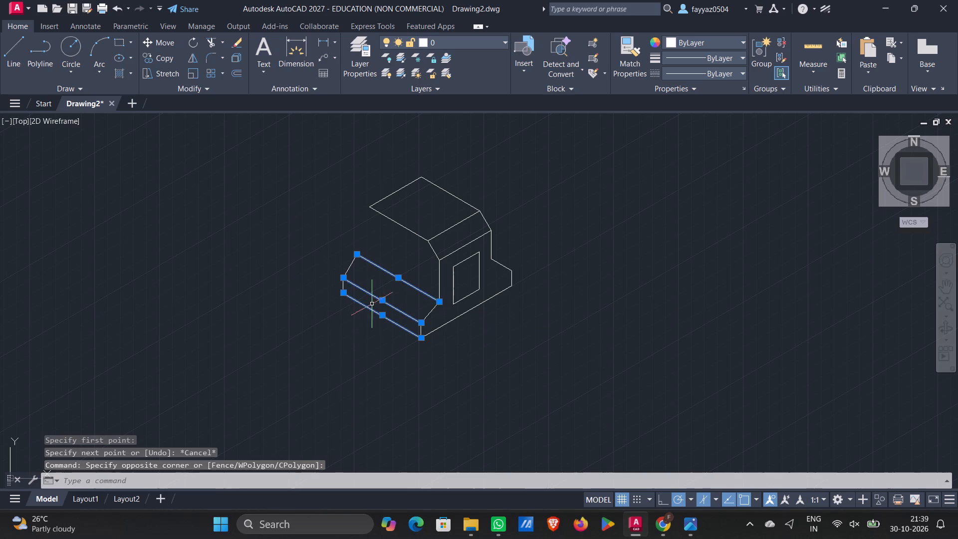
key("Delete")
left_click(366, 257)
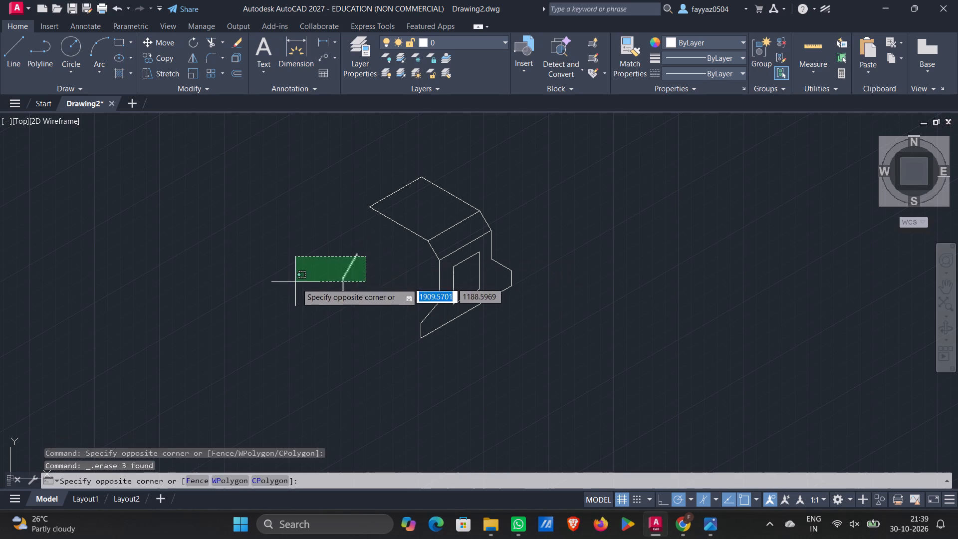
left_click(298, 285)
key("Delete")
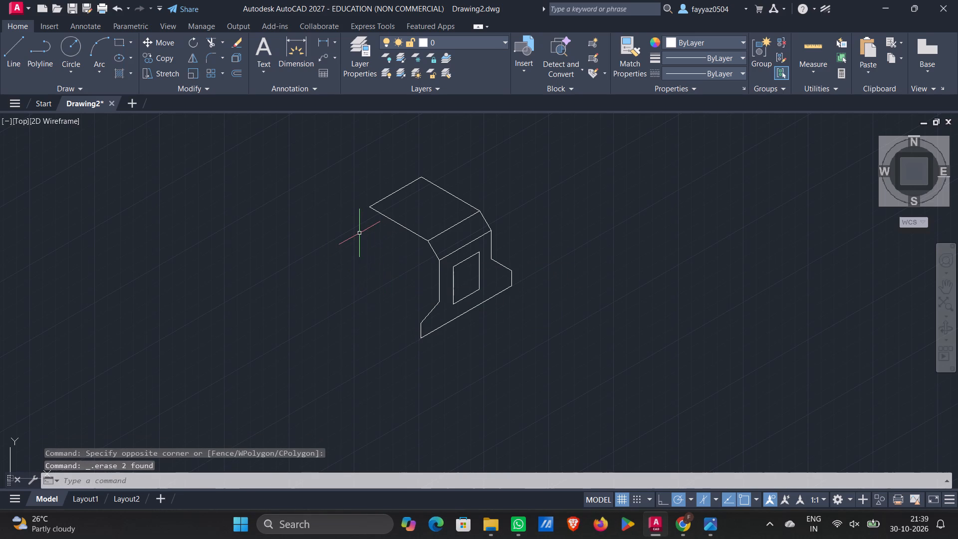
Draw the base's front-left face from the bottom front corner: 60 at 150°, 10 up at 90°, and back to the front upper corner.
key("l")
key("Return")
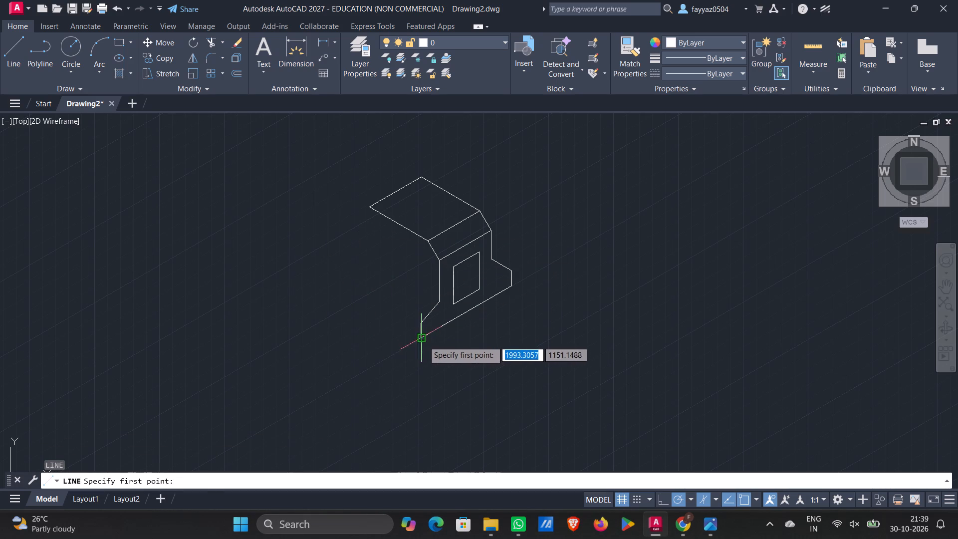
left_click(424, 340)
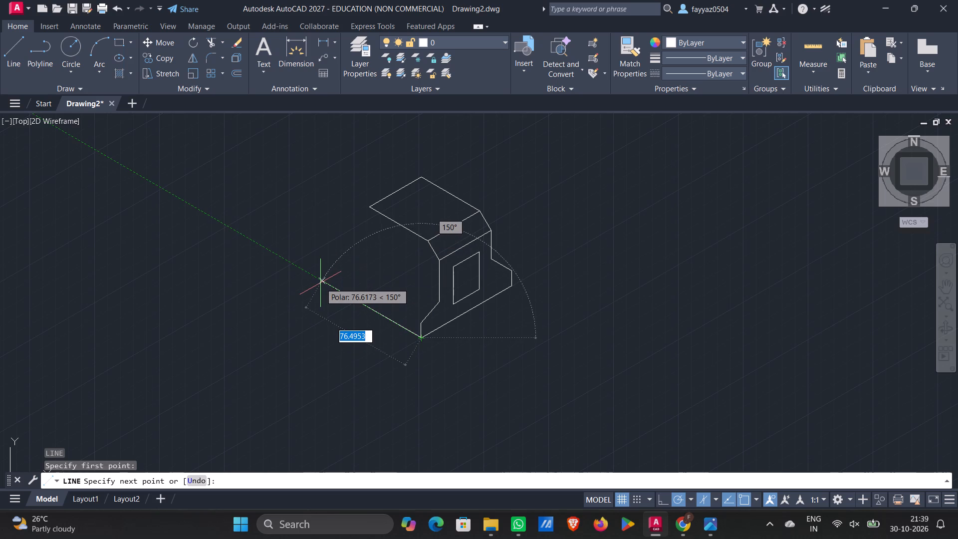
type("60")
key("Return")
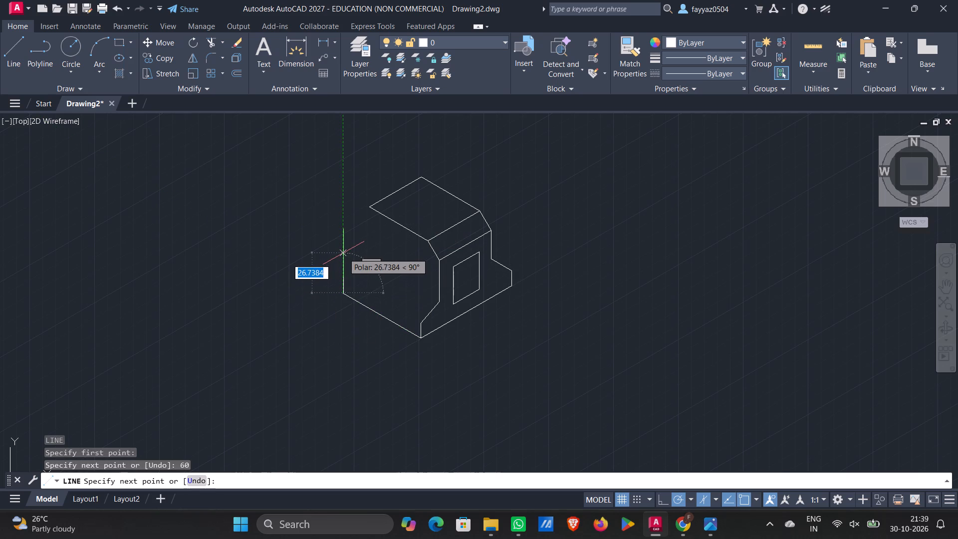
type("10")
key("Return")
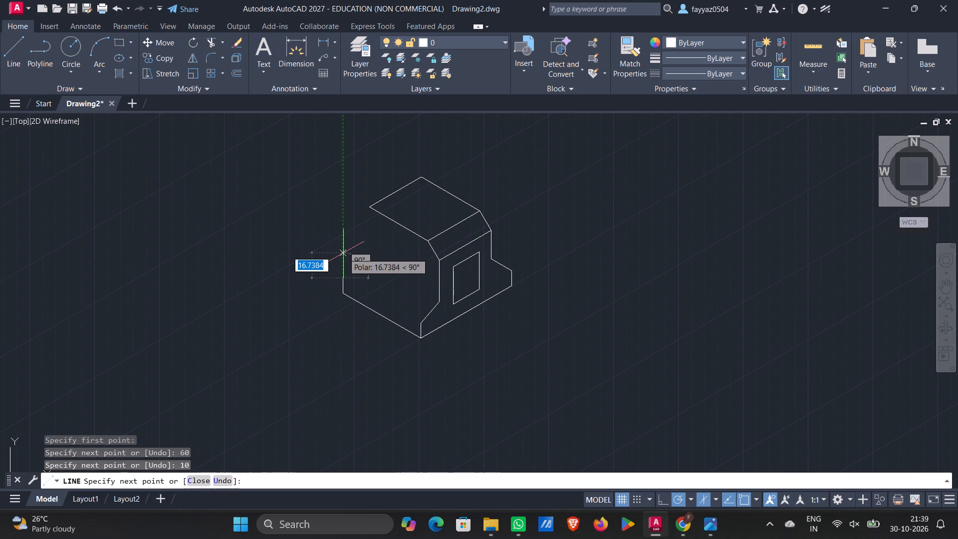
left_click(424, 325)
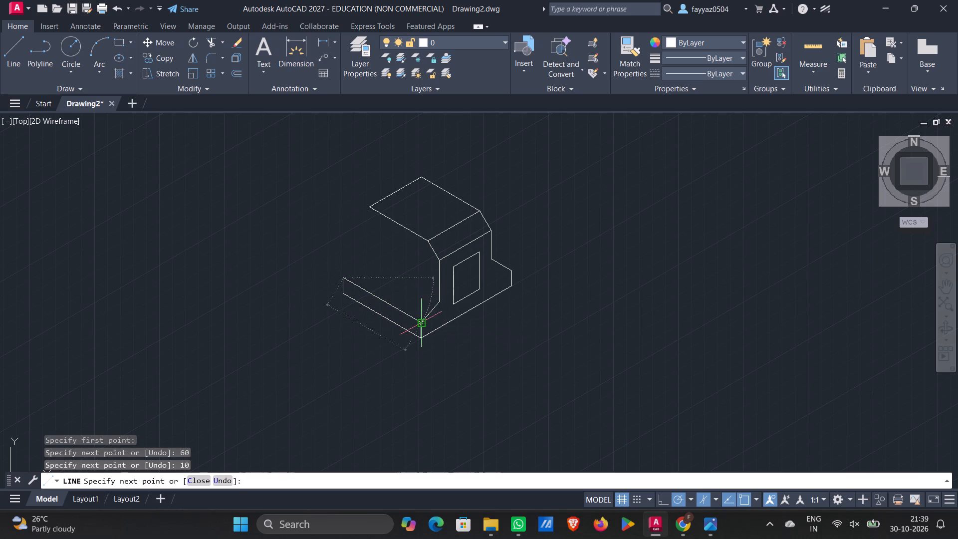
key("Escape")
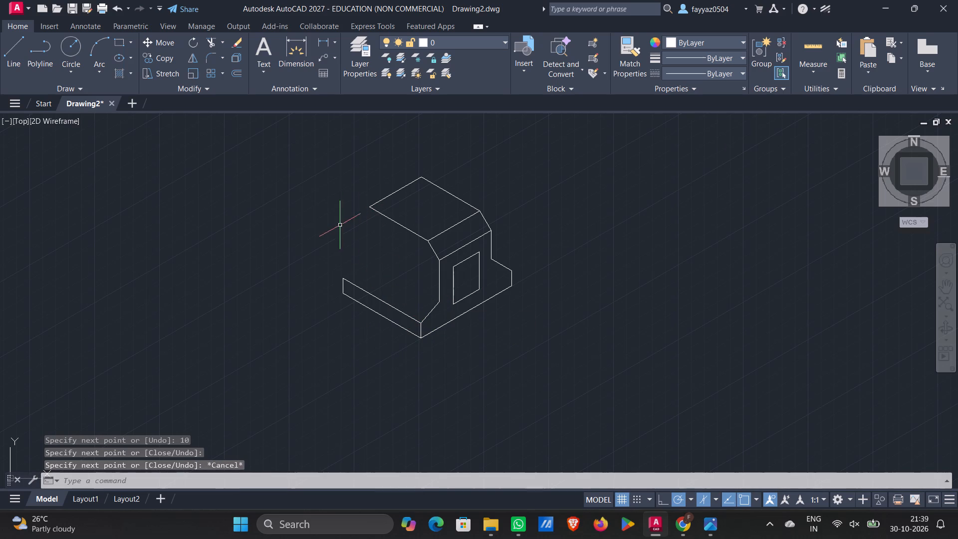
Draw a 16-unit line at 60° from the base's left upper corner.
key("l")
key("Return")
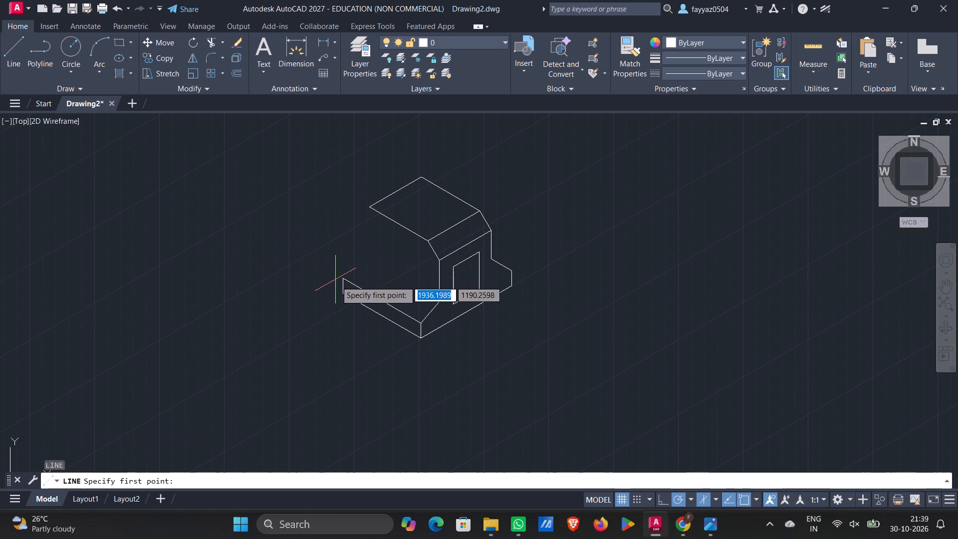
left_click(344, 279)
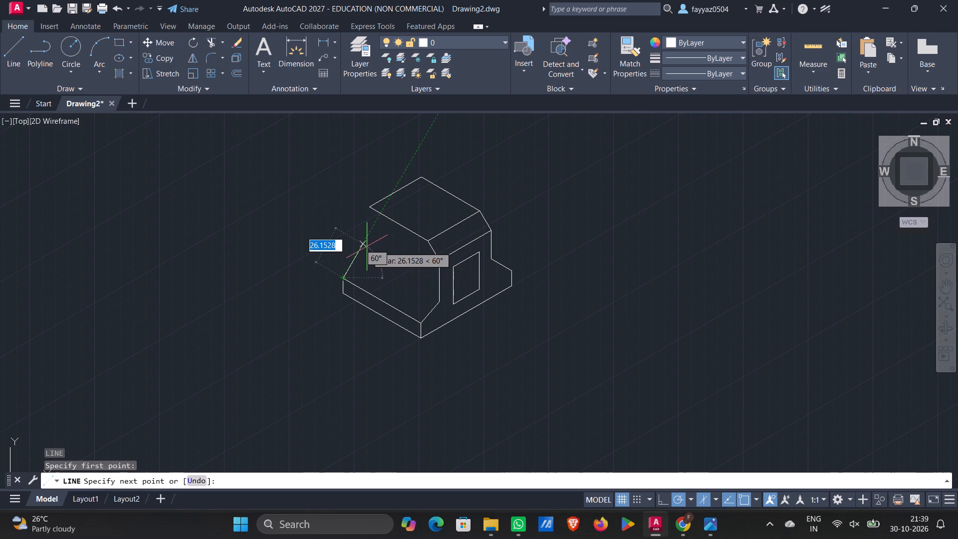
type("16")
key("Return")
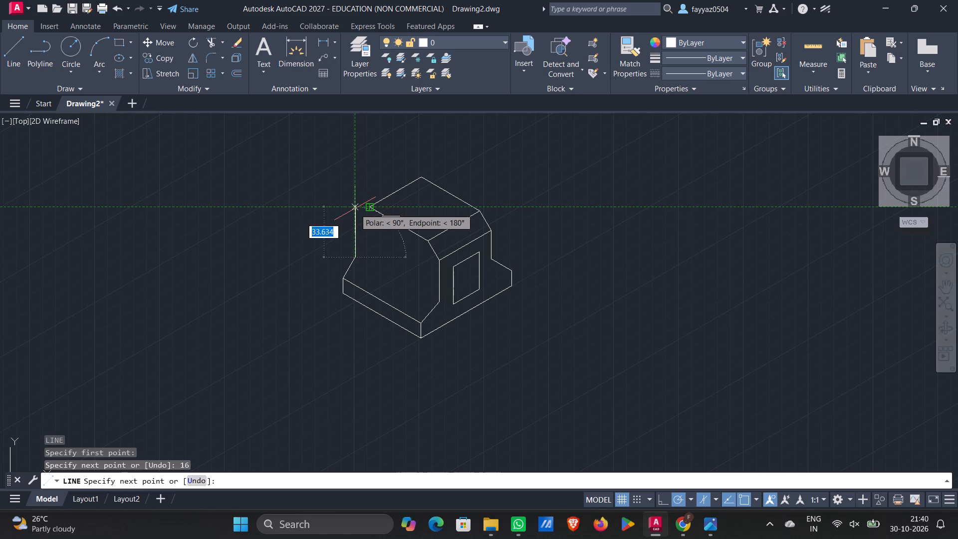
Continue from the upper end of the 60° line with a 34-unit vertical line and end the chain there.
type("34")
key("Return")
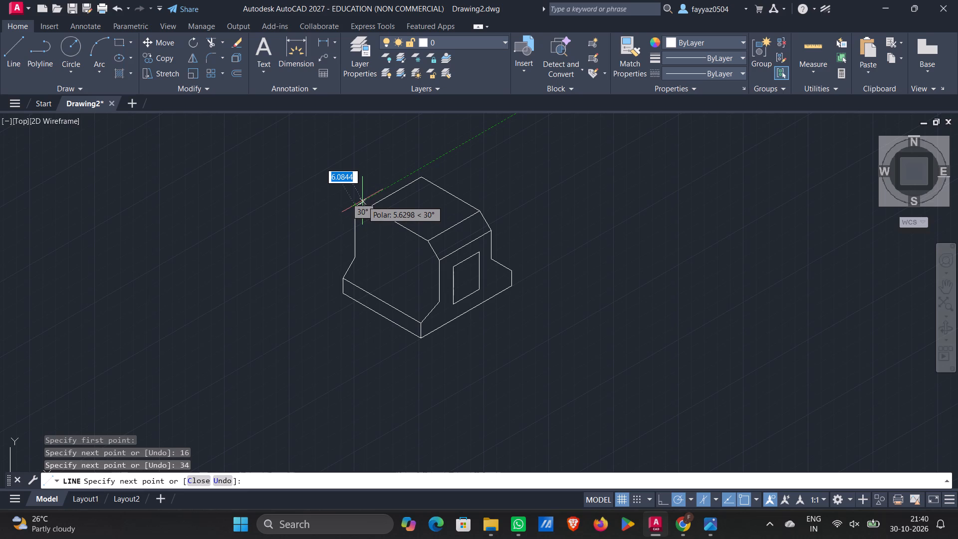
key("Escape")
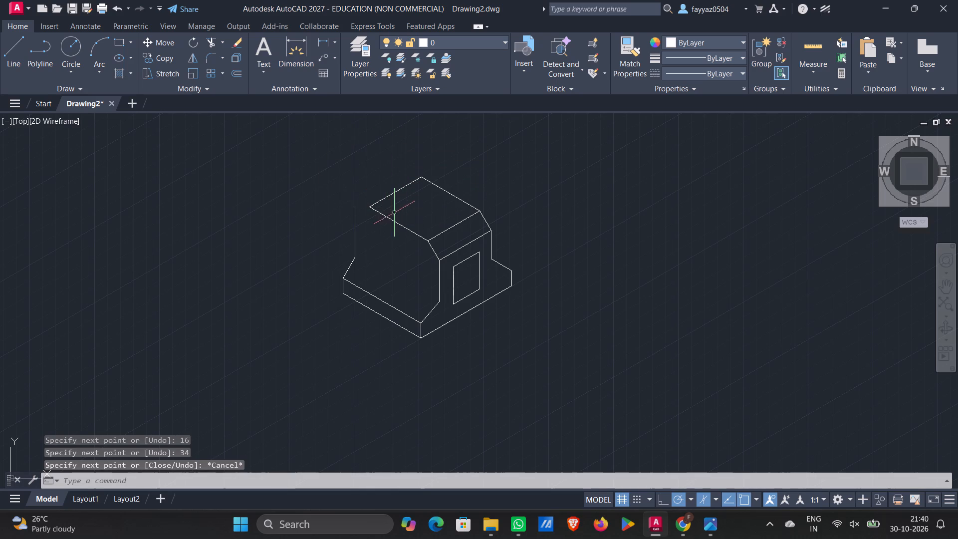
Delete the block's four top-face edges, the short sloped edge at its front corner, and the 30° edge below the top face.
left_click_drag(476, 177, 475, 197)
left_click(370, 243)
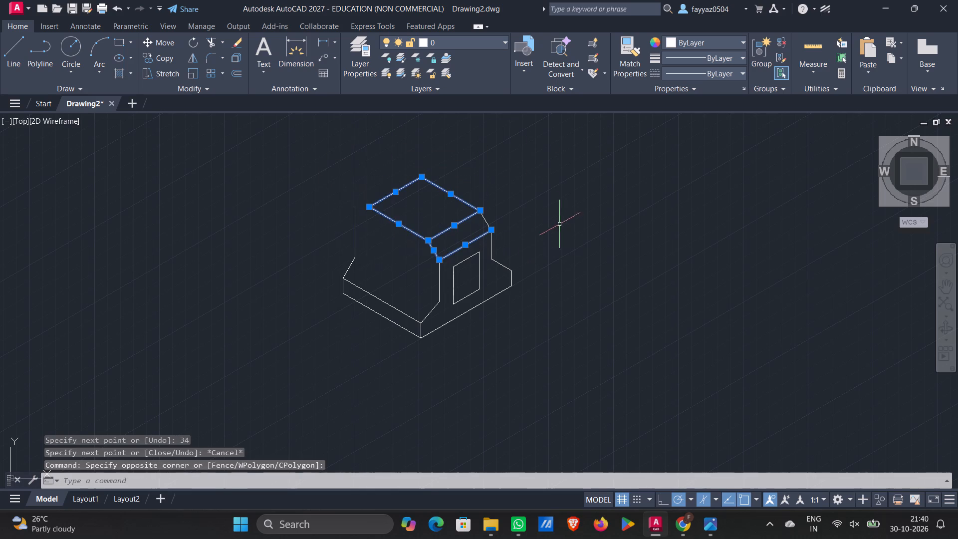
key("Delete")
Draw a 40-unit line at 30° from the upper end of the 34-unit vertical line.
key("l")
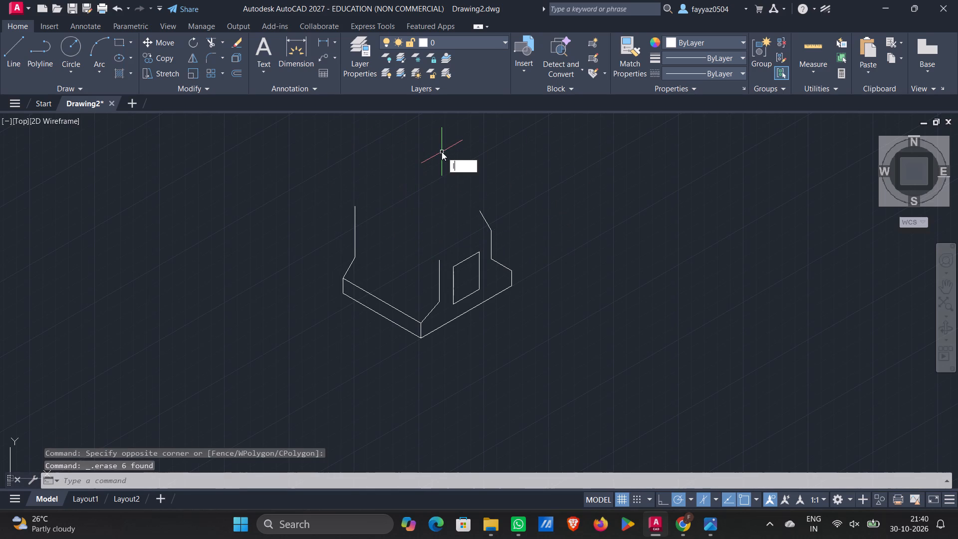
key("Return")
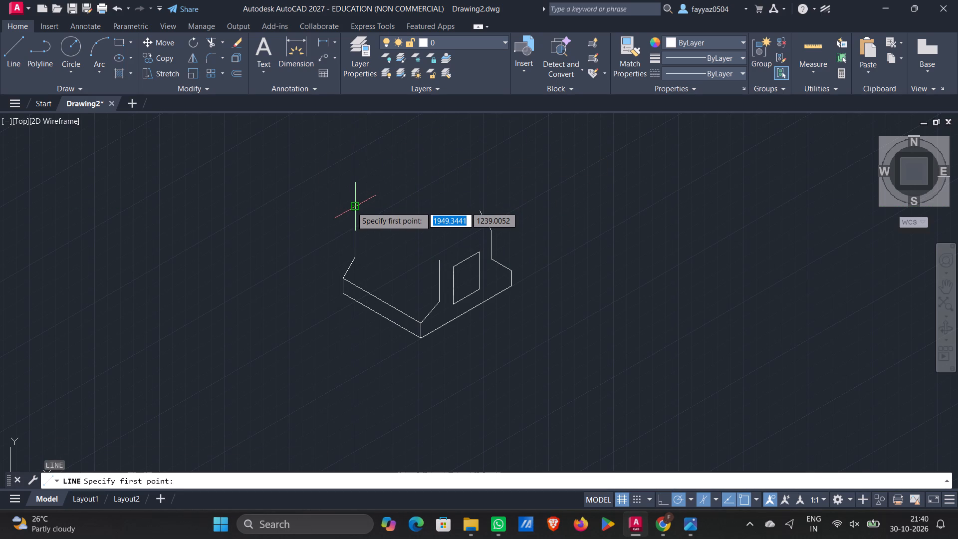
left_click(351, 207)
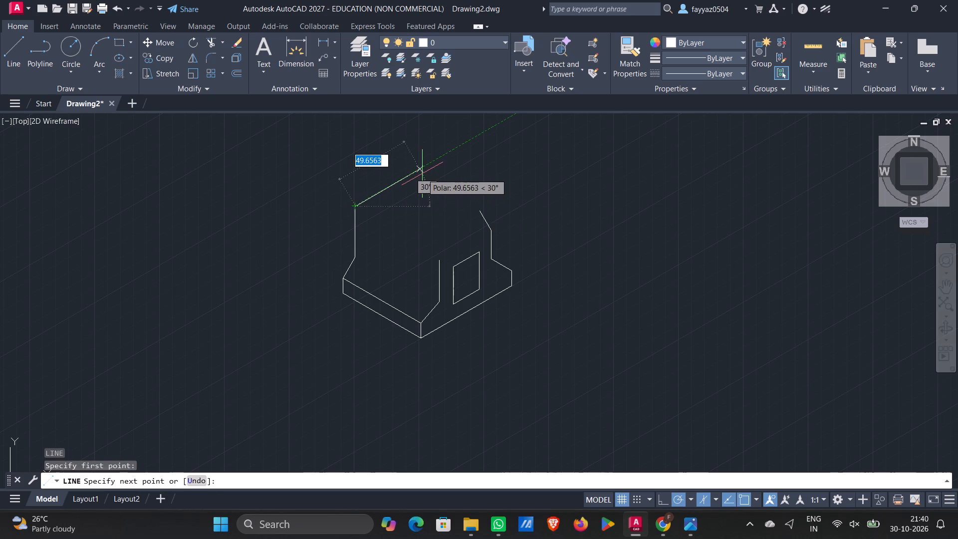
key("4")
key("0")
key("Return")
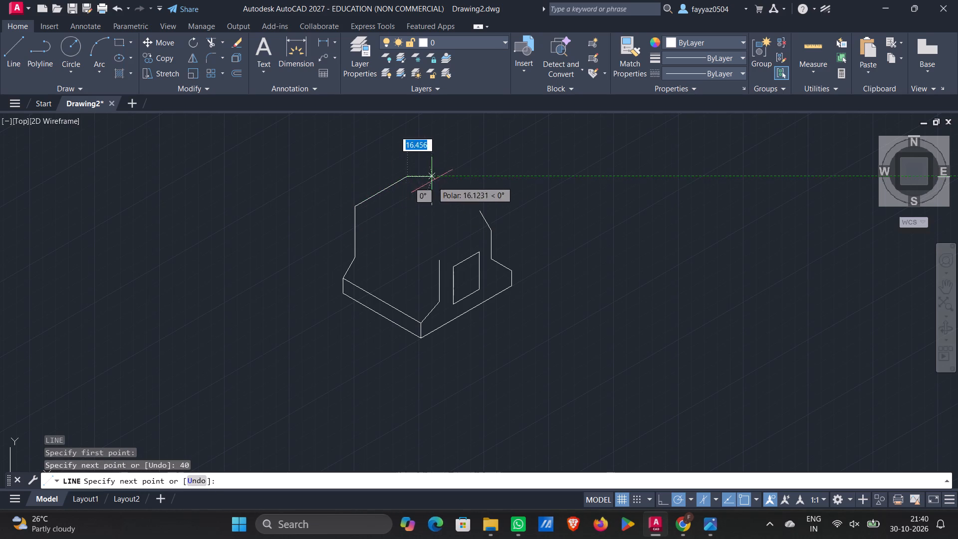
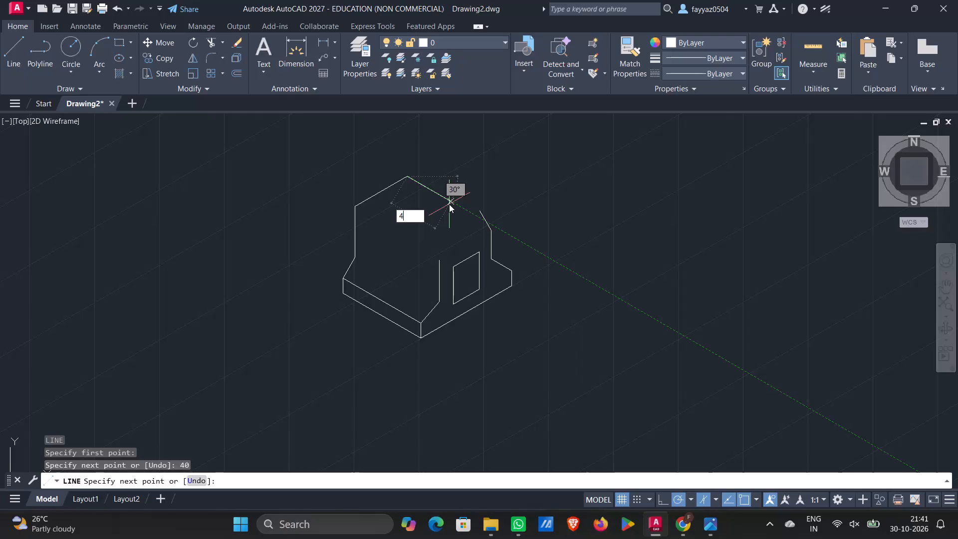
Complete the block's top face with a 45-unit line down at 30°, a 40-unit return line at 210°, and a closing line to the left corner.
key("Return")
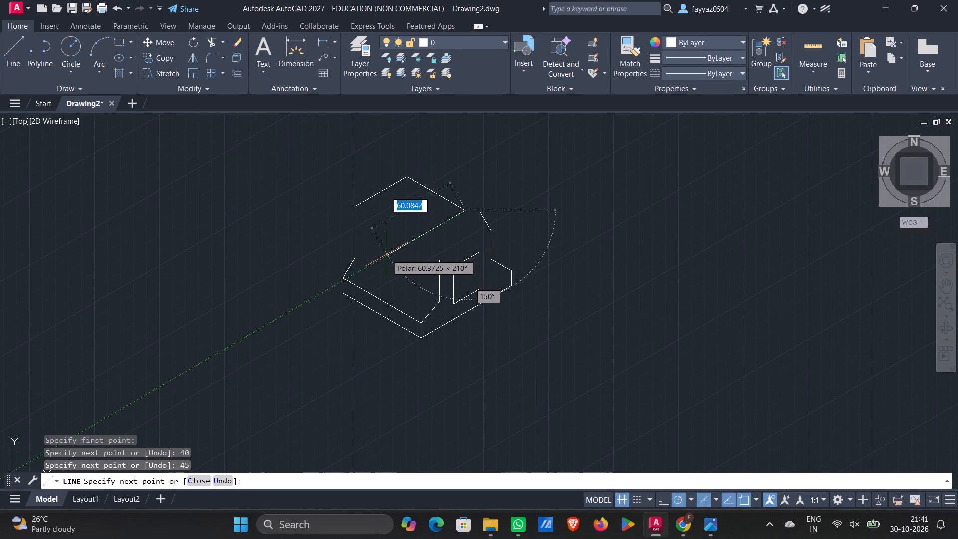
type("40")
key("Return")
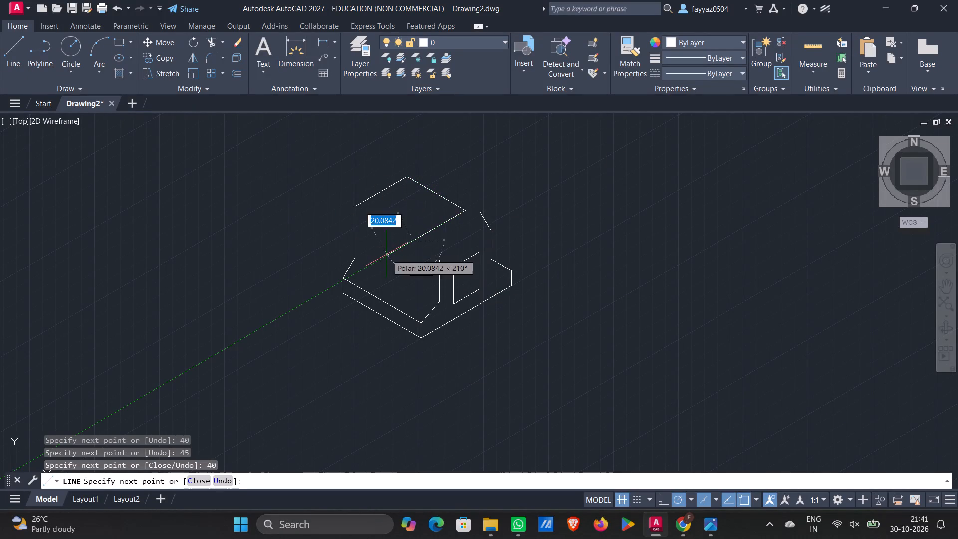
left_click(355, 207)
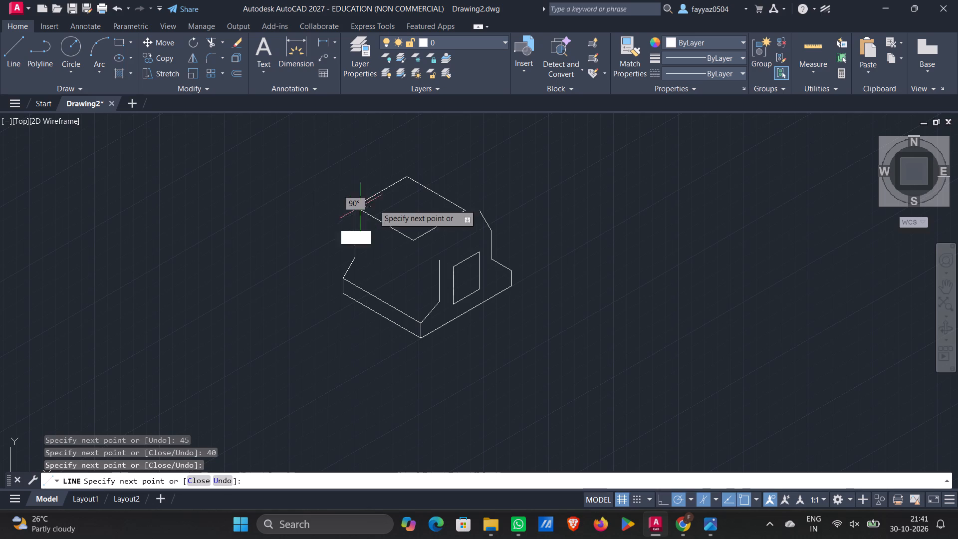
key("Escape")
Delete the old block edges: the short sloped and vertical edges at the right rear, and the vertical and sloped edges at the front corner.
left_click(490, 229)
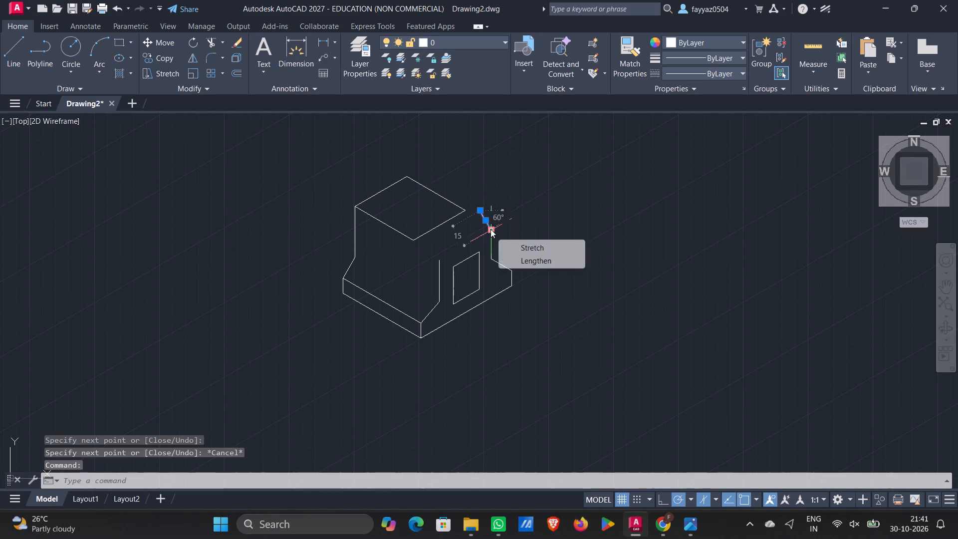
key("Delete")
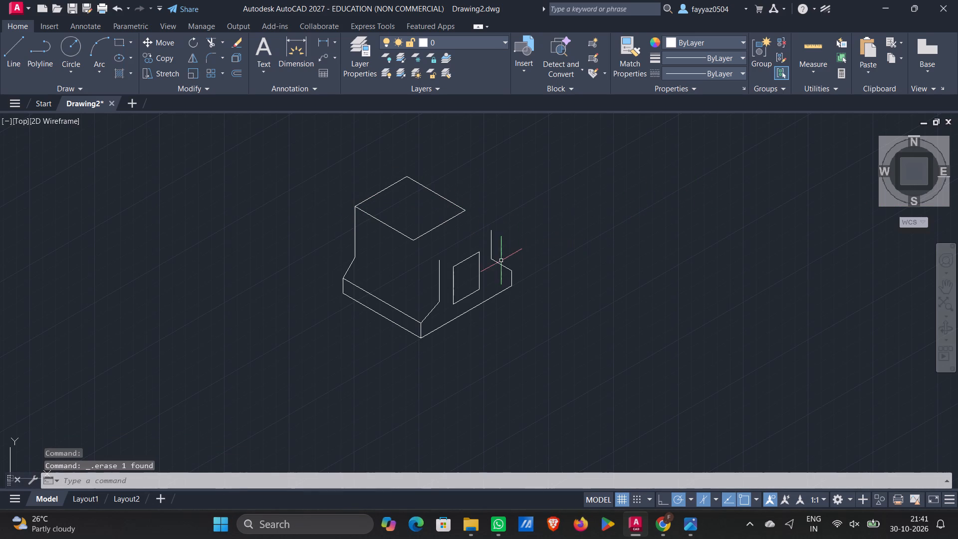
left_click(498, 260)
left_click(492, 241)
key("Delete")
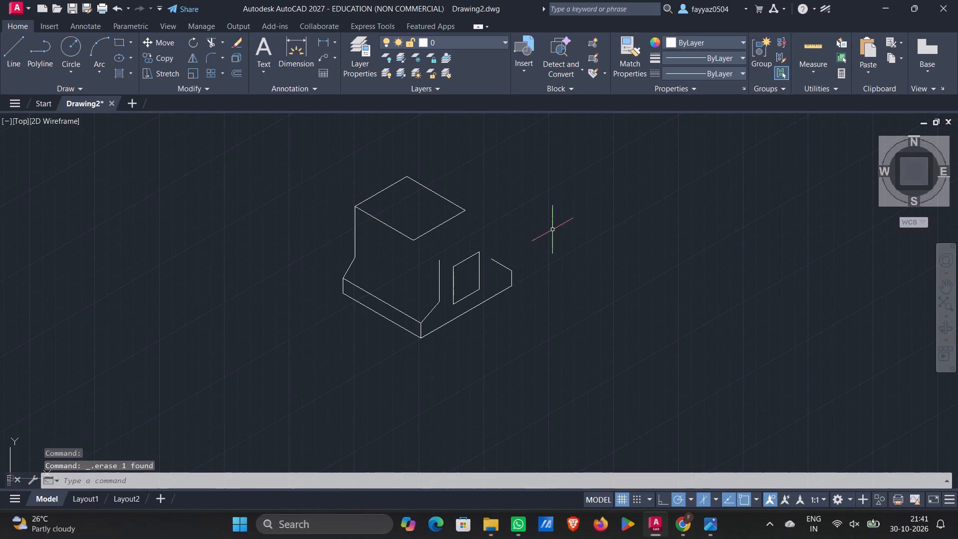
left_click(440, 265)
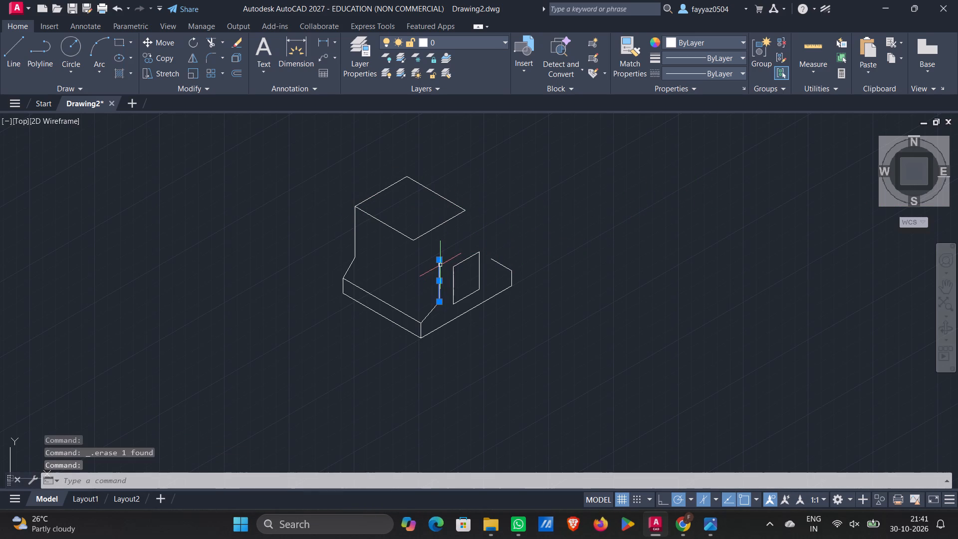
key("Delete")
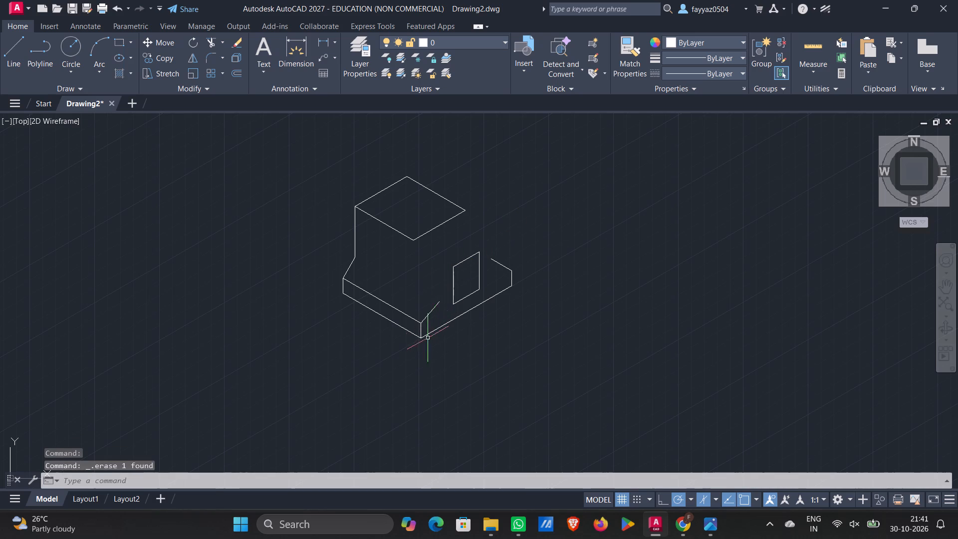
left_click(435, 309)
key("Delete")
From the top face's front corner, draw a 15-unit line sloping down at 60° (300°) and continue 19 units straight down.
key("l")
key("Return")
left_click(411, 240)
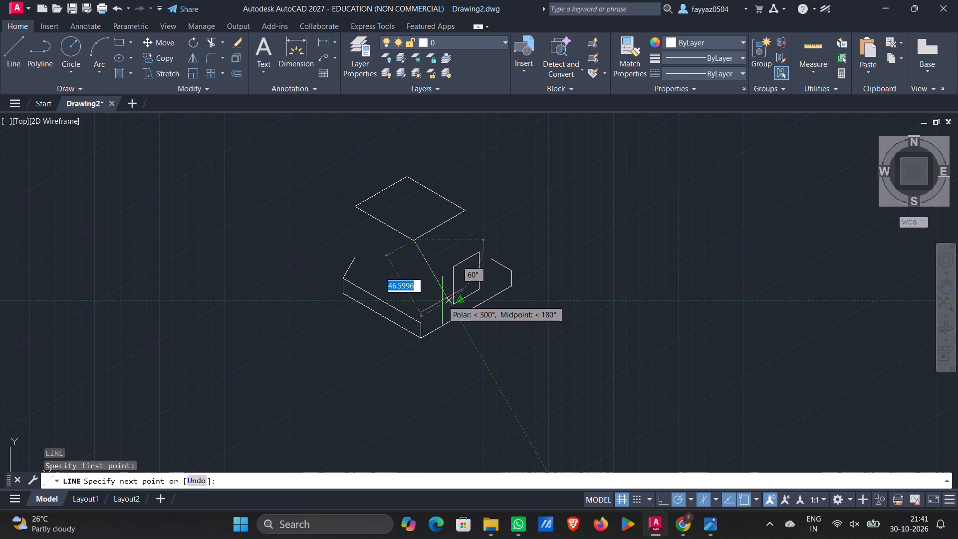
type("15")
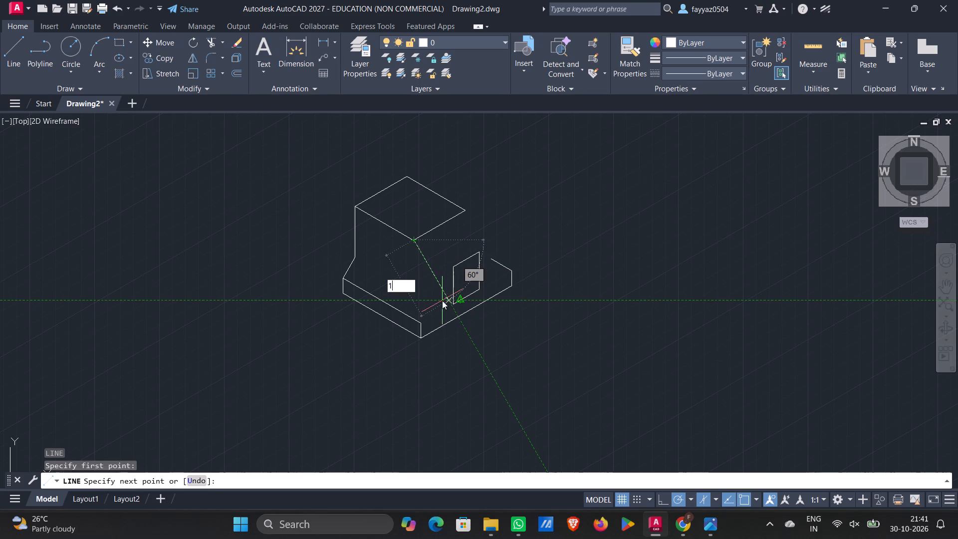
key("Return")
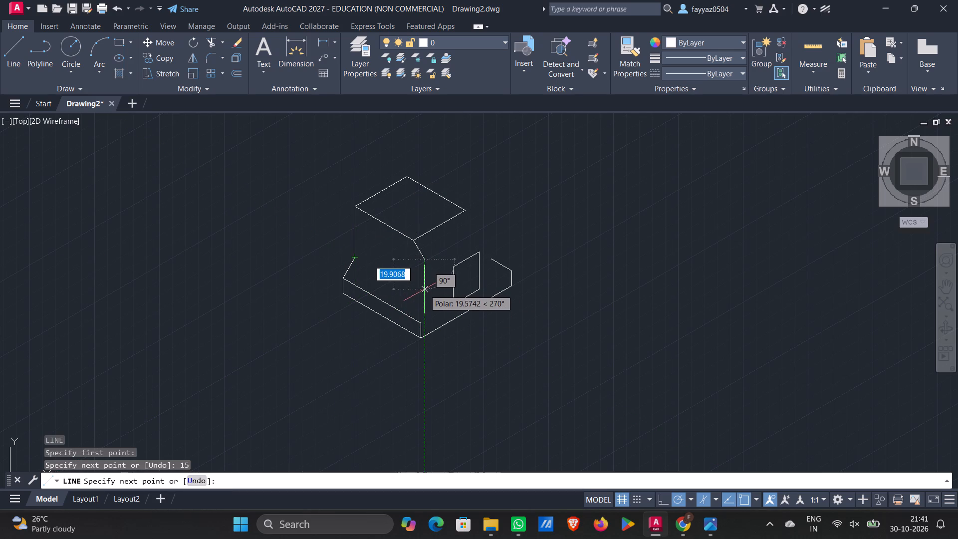
type("19")
key("Return")
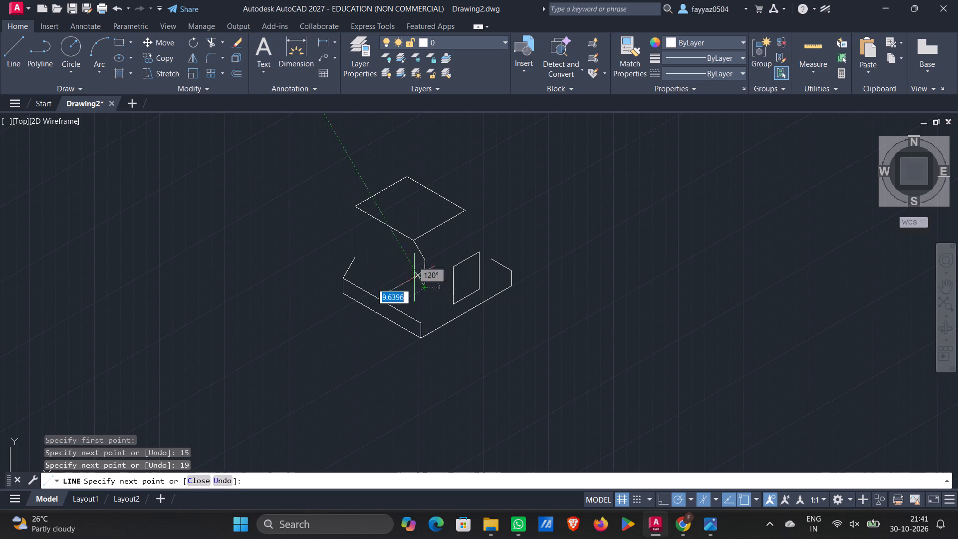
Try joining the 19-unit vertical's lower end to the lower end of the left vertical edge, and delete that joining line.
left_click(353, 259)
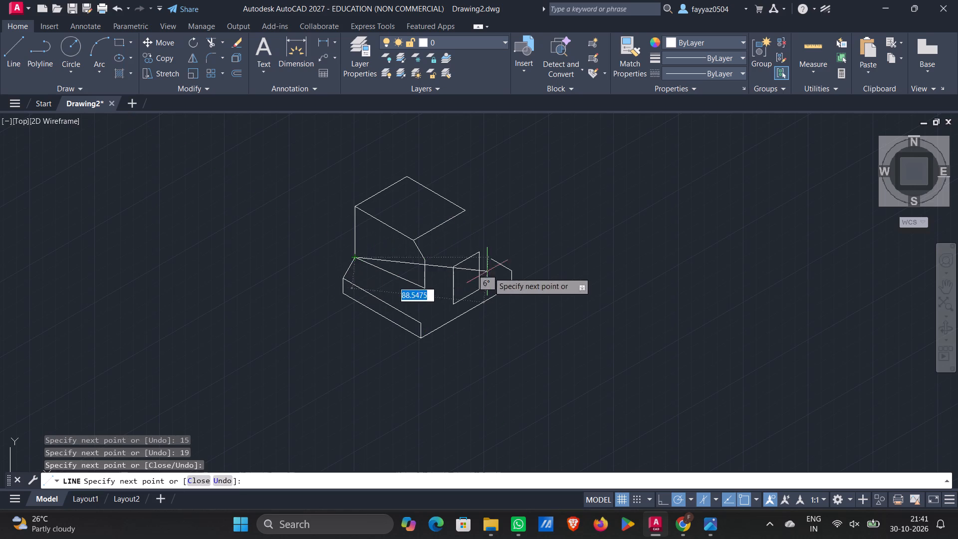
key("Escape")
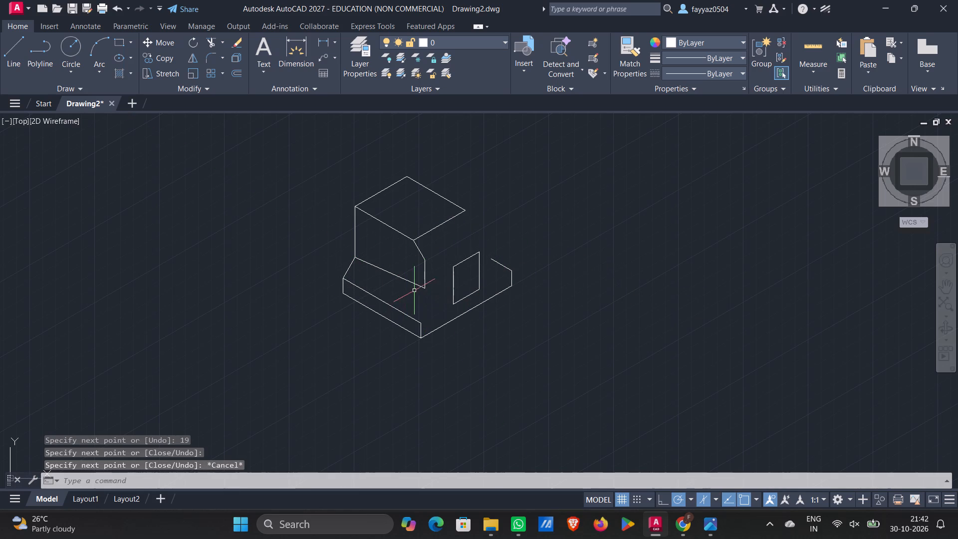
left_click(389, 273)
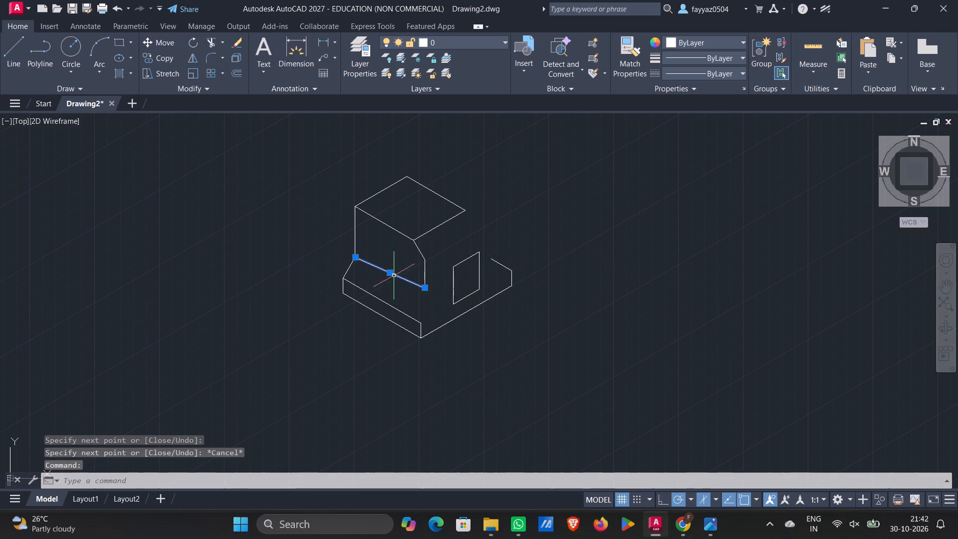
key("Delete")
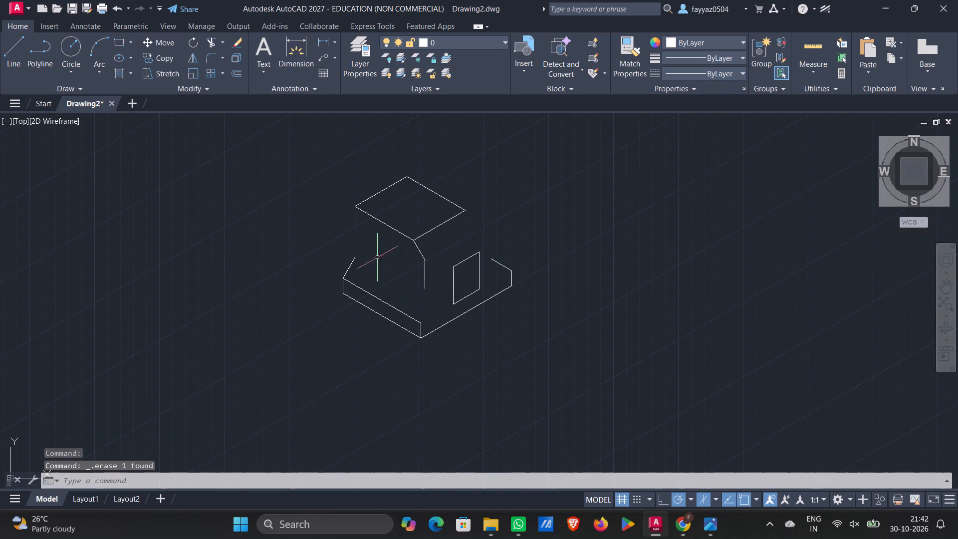
Draw a line about 56 units long, sloping down at 30° from the lower end of the left vertical edge, parallel to the base edge.
key("l")
key("Return")
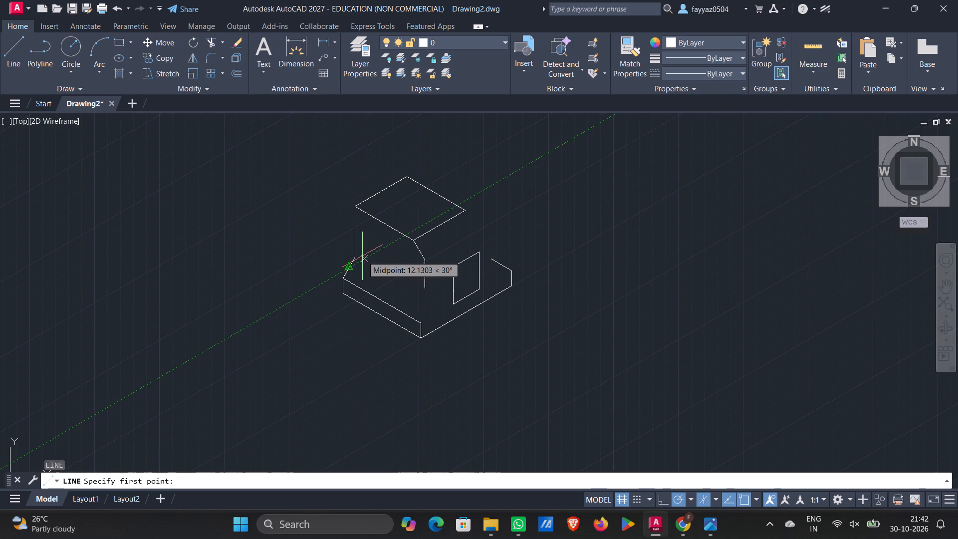
left_click(359, 255)
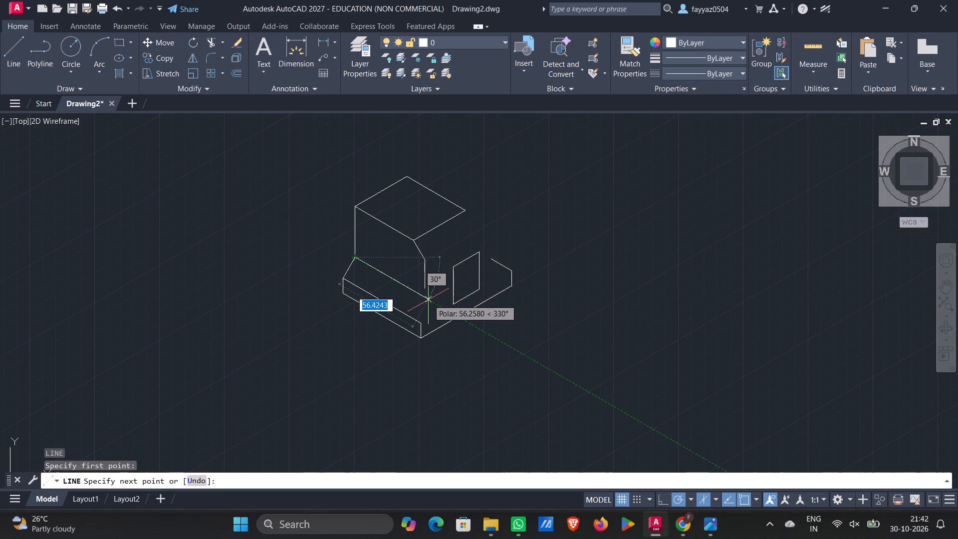
left_click(426, 300)
key("Escape")
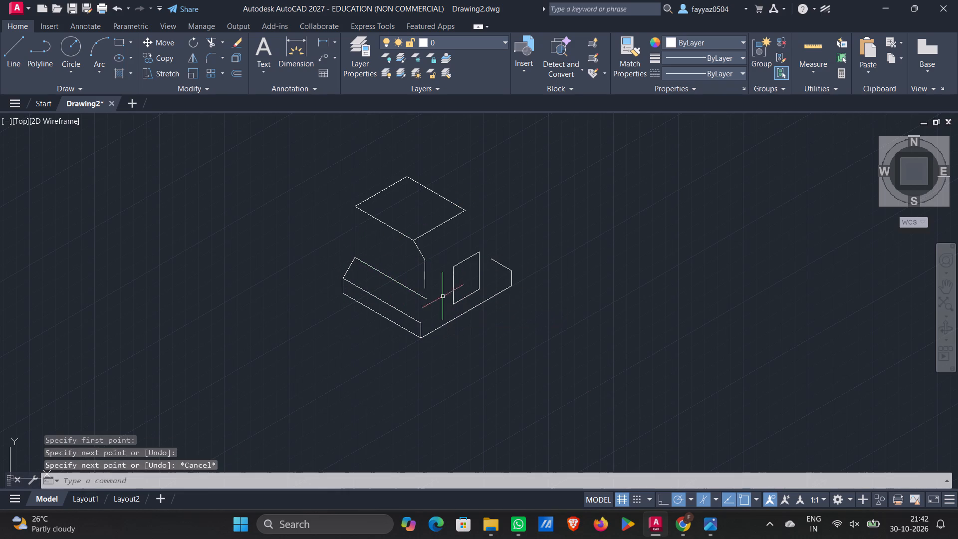
Replace the 19-unit vertical with a line from the 15-unit edge's lower end to the front end of the lower 30° line.
left_click(424, 271)
key("Delete")
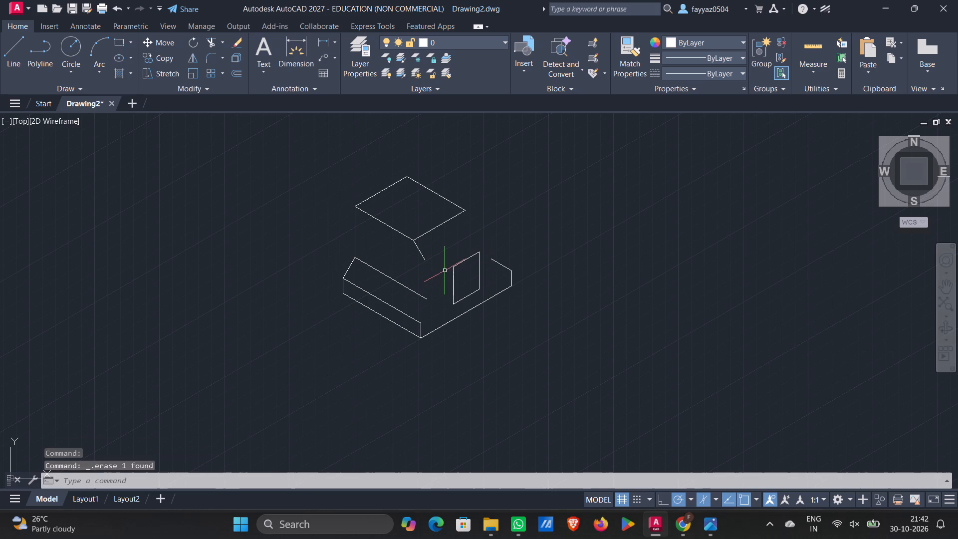
key("l")
key("Return")
left_click(423, 260)
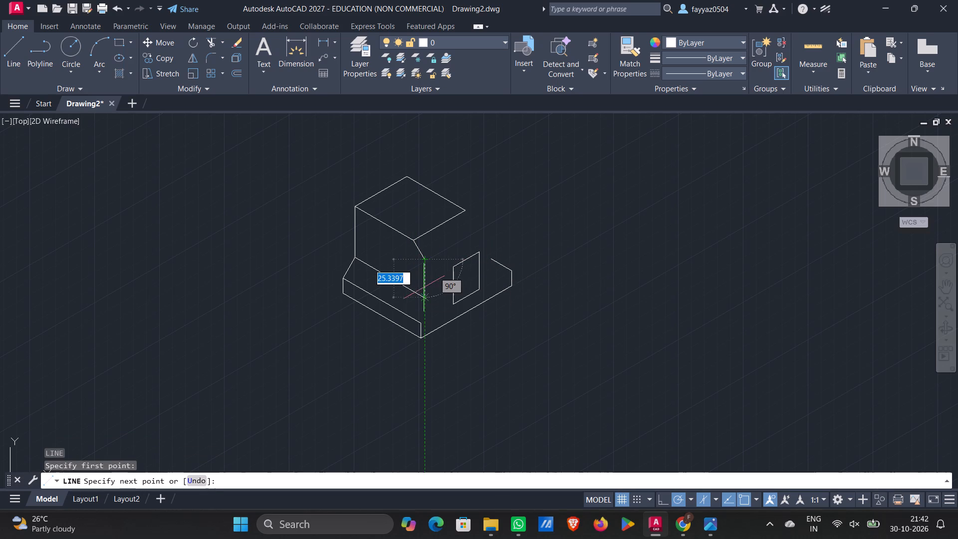
left_click(429, 298)
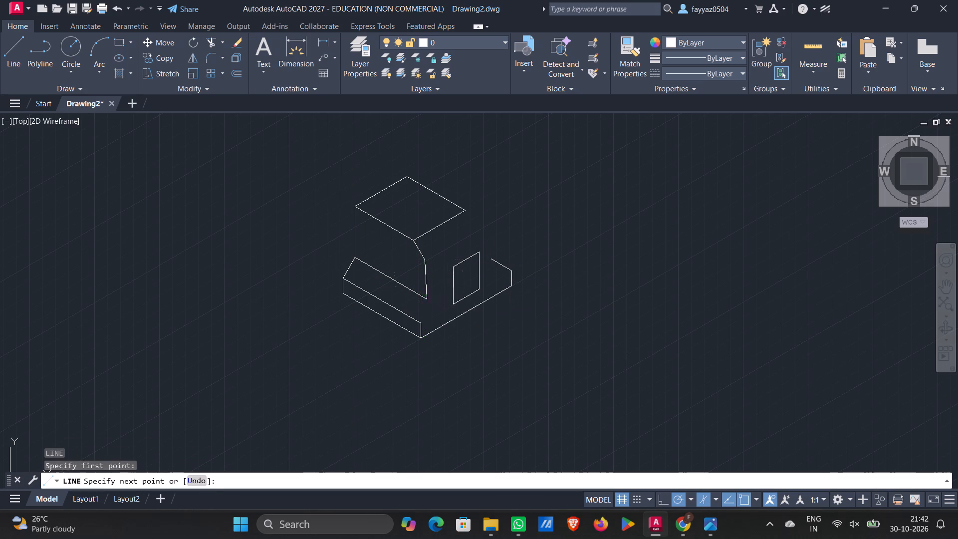
key("Escape")
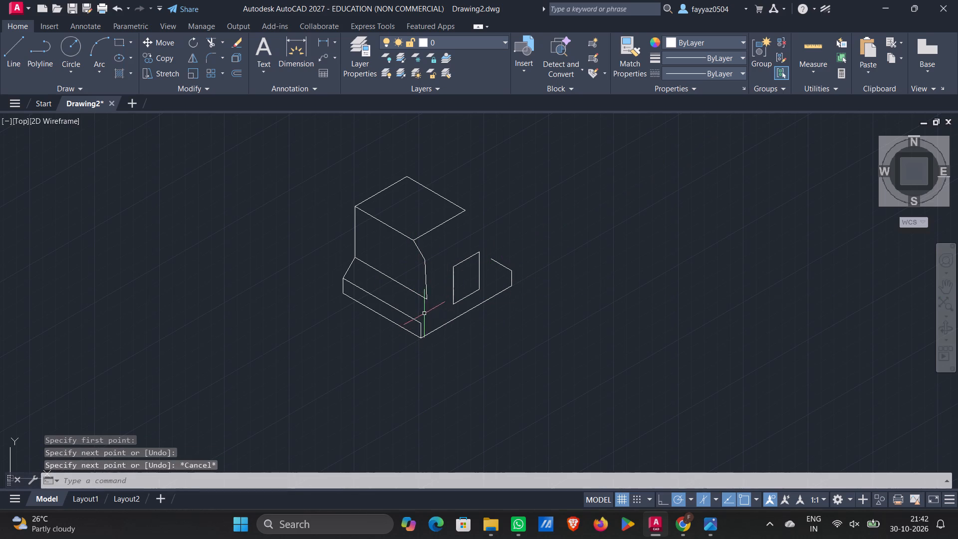
Draw a line from the base's upper front corner to the front end of the lower 30° line.
key("l")
key("Return")
left_click(422, 322)
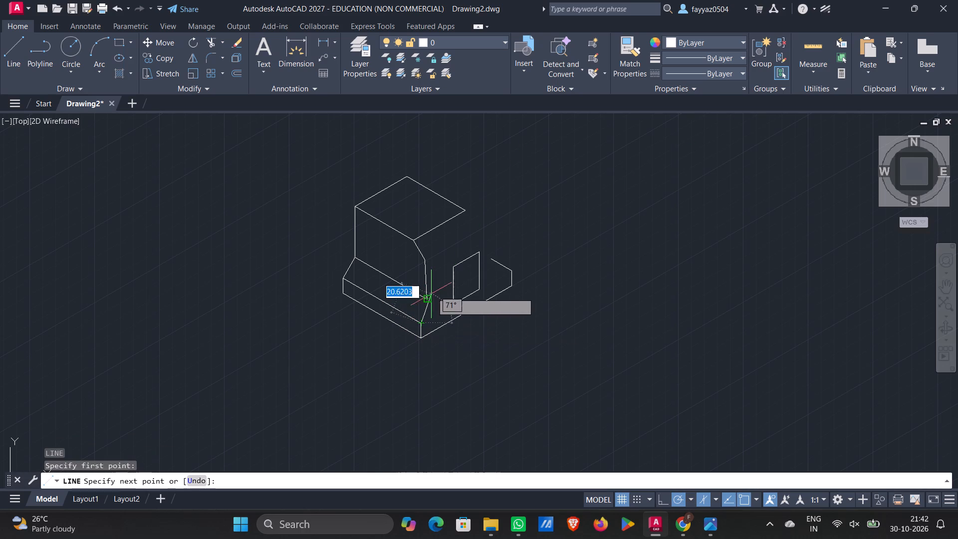
left_click(426, 300)
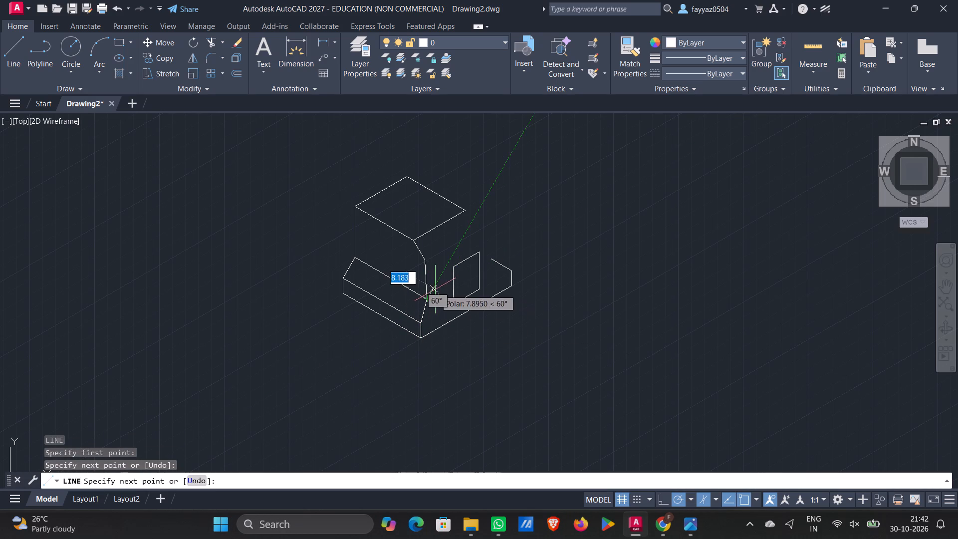
key("Escape")
Draw a line about 46 units long, rising at 30° from the lower end of the 15-unit sloped edge.
scroll(438, 268, "up", 3)
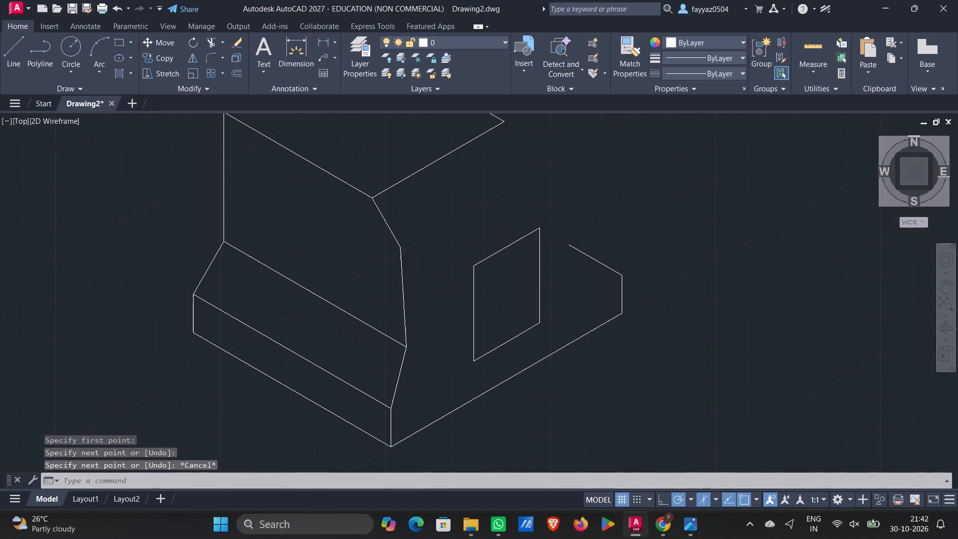
scroll(438, 268, "down", 3)
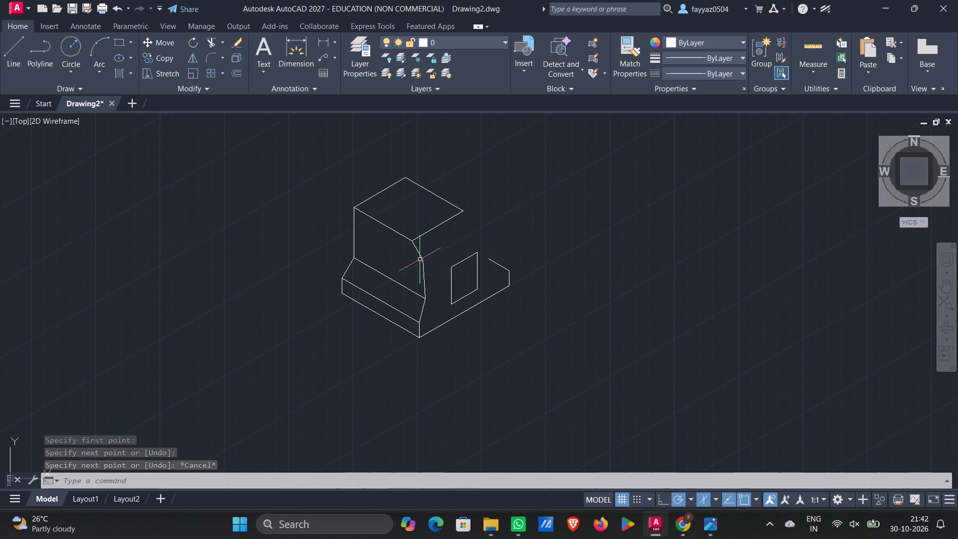
key("l")
key("Return")
left_click(420, 263)
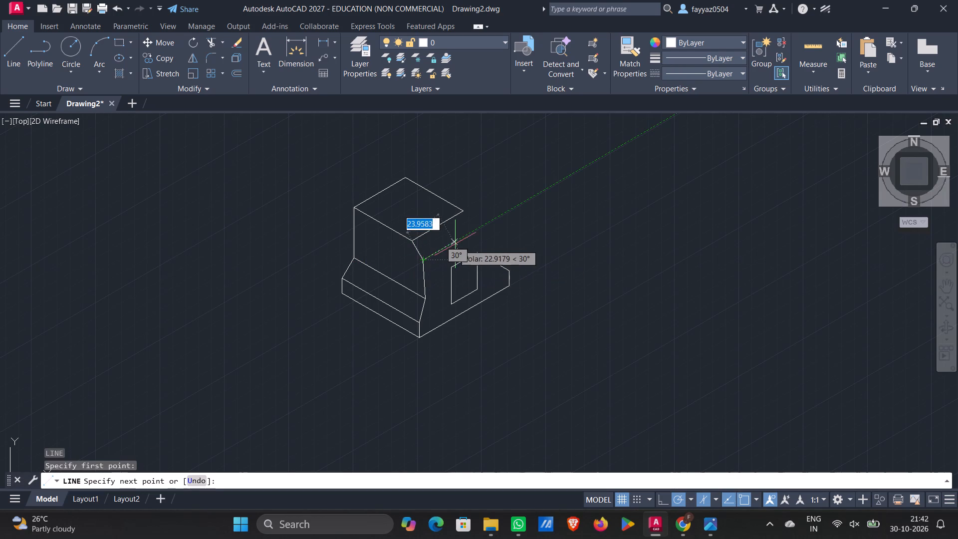
left_click(479, 222)
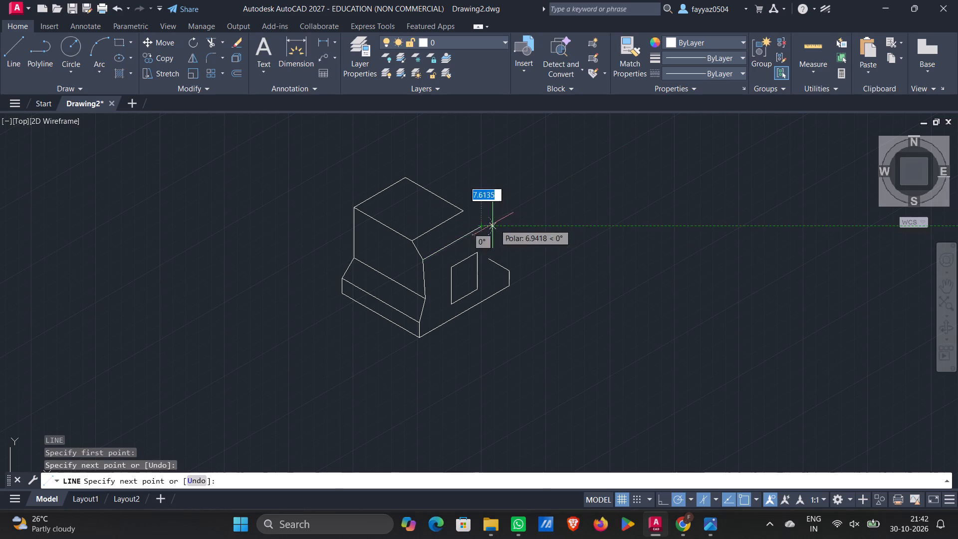
key("Escape")
Draw a line sloping down at 60° from the top face's right corner to meet the new 30° edge.
key("l")
key("Return")
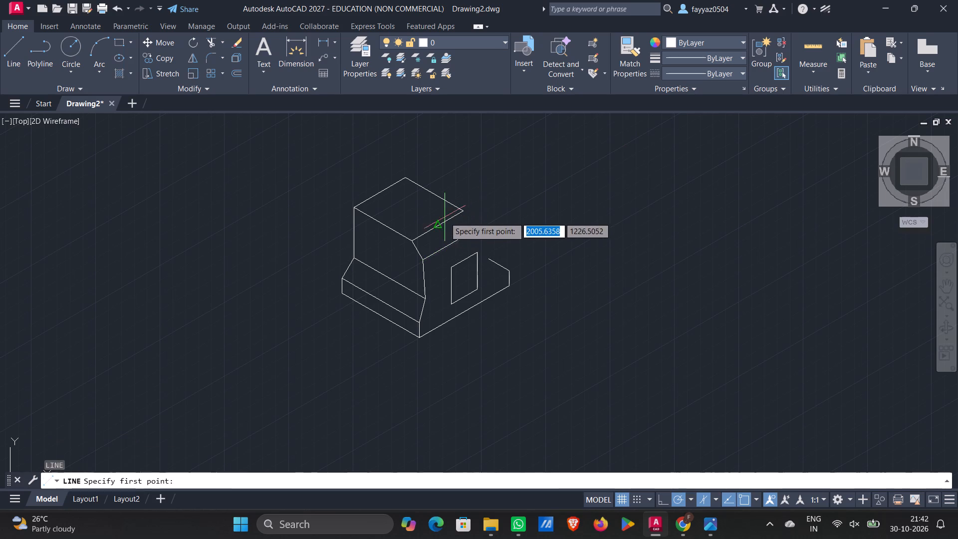
left_click(462, 209)
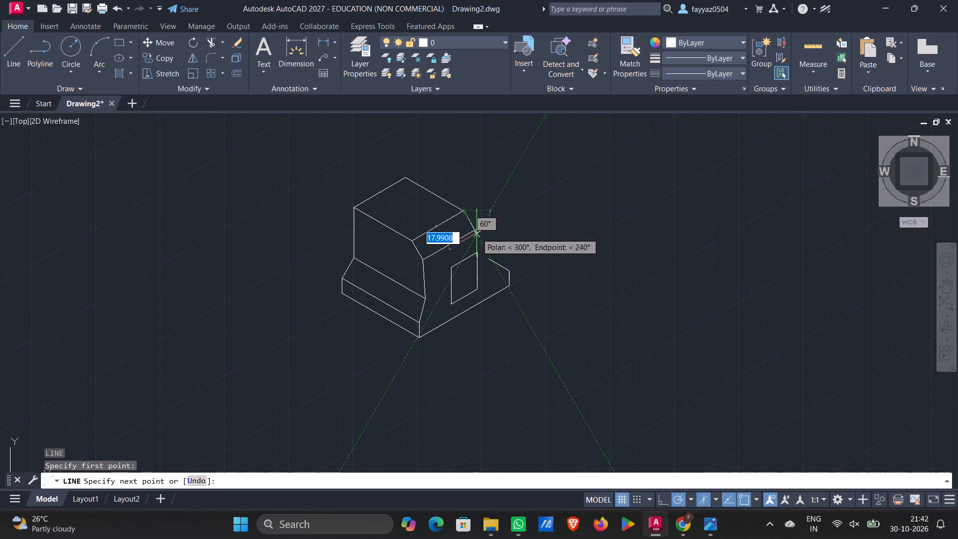
left_click(474, 232)
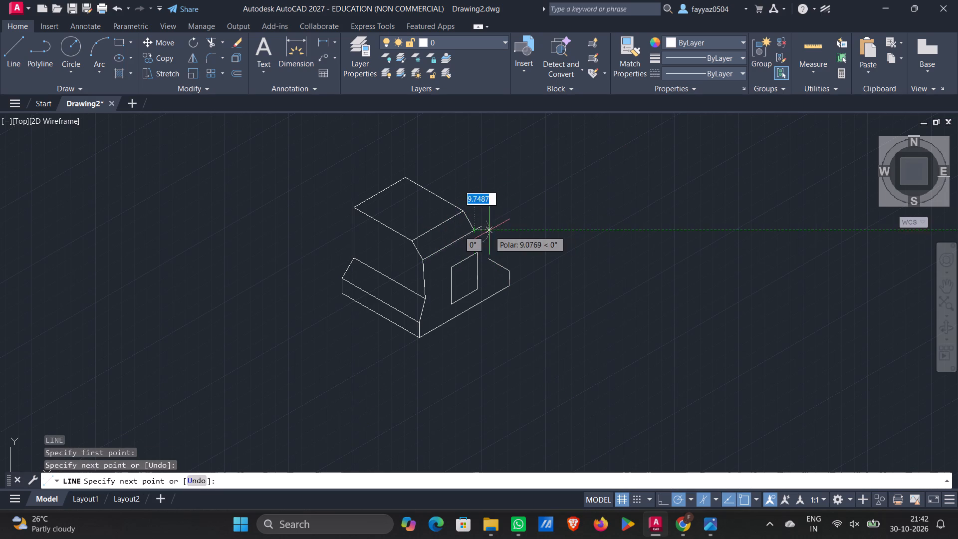
key("Escape")
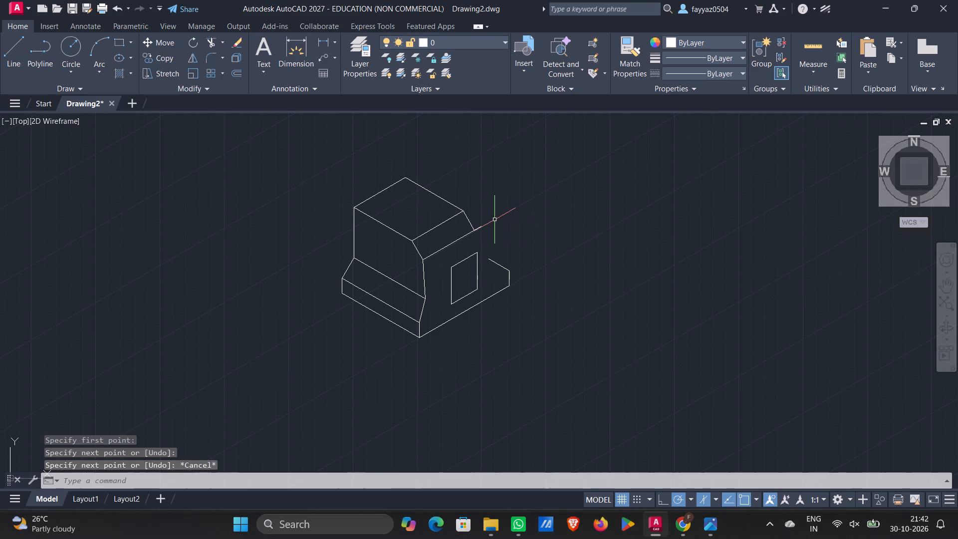
Trim the excess of the block's 30° edge beyond its intersection with the 60° sloped line.
type("tr")
key("Return")
key("Return")
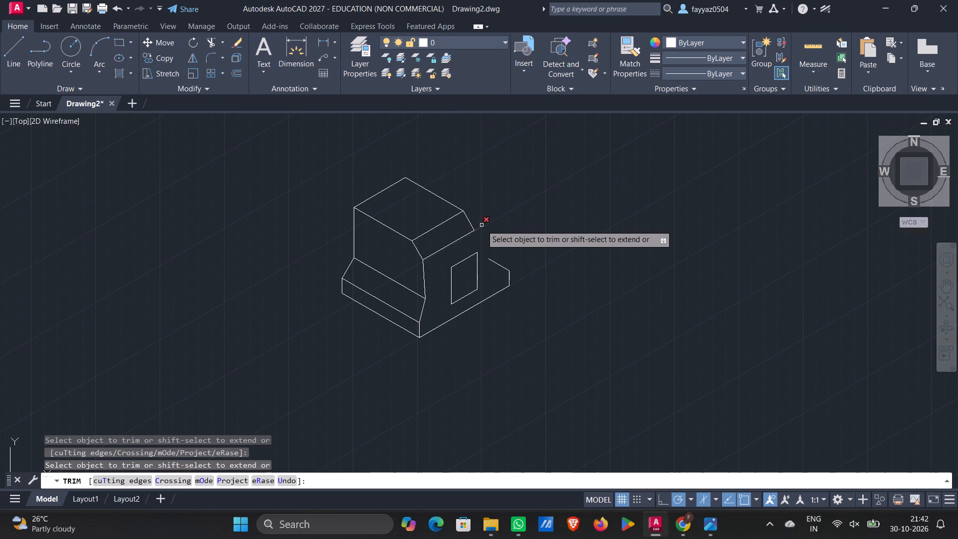
left_click(481, 225)
key("Escape")
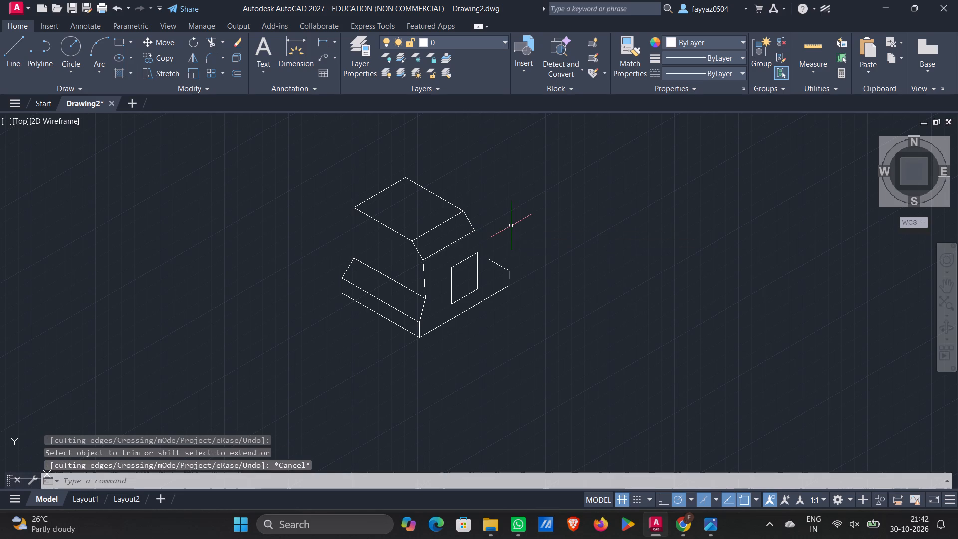
Draw a vertical line about 70 units straight down from the lower end of the block's right 60° edge.
key("l")
key("Return")
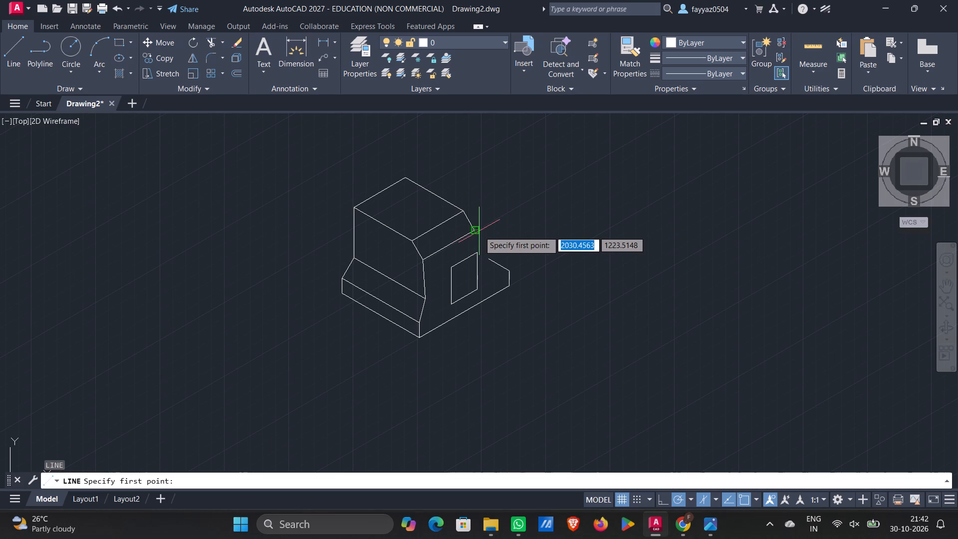
left_click(479, 231)
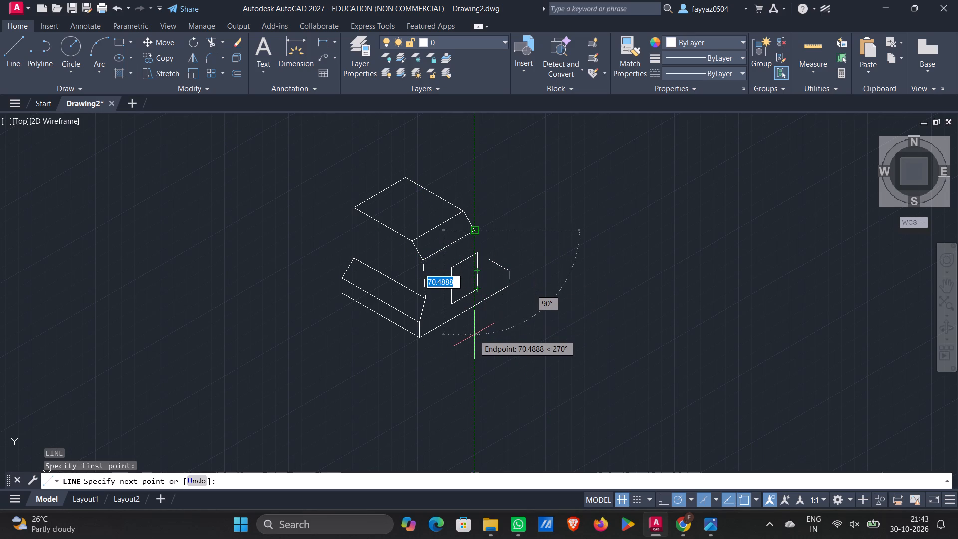
left_click(474, 335)
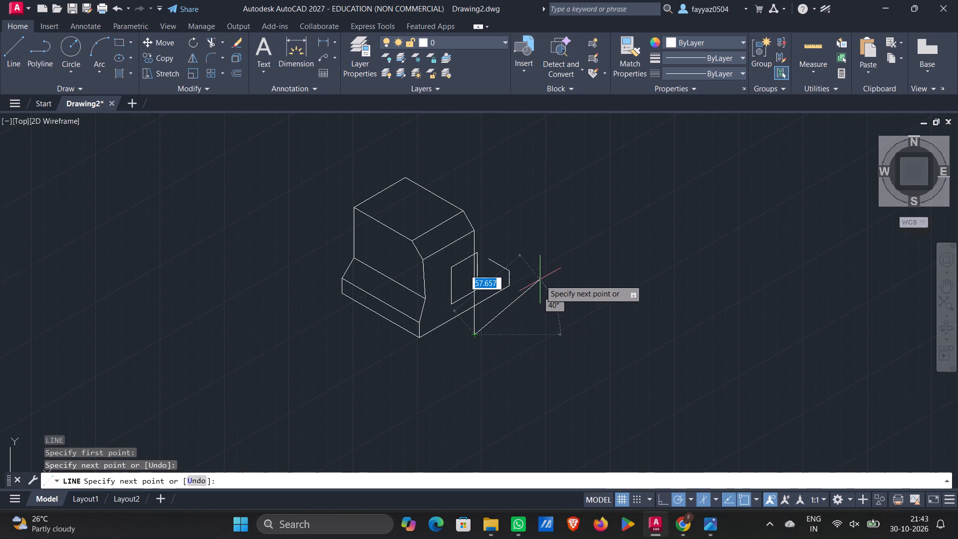
key("Escape")
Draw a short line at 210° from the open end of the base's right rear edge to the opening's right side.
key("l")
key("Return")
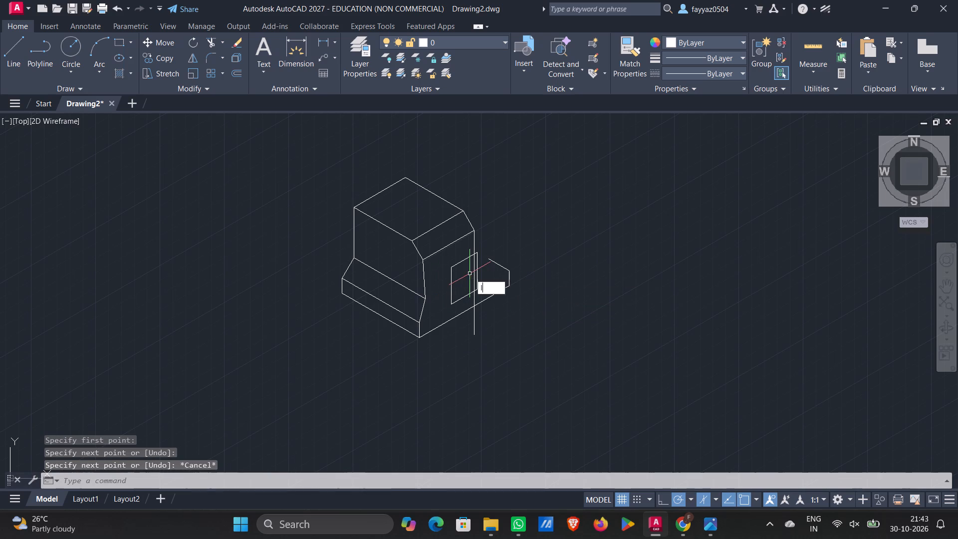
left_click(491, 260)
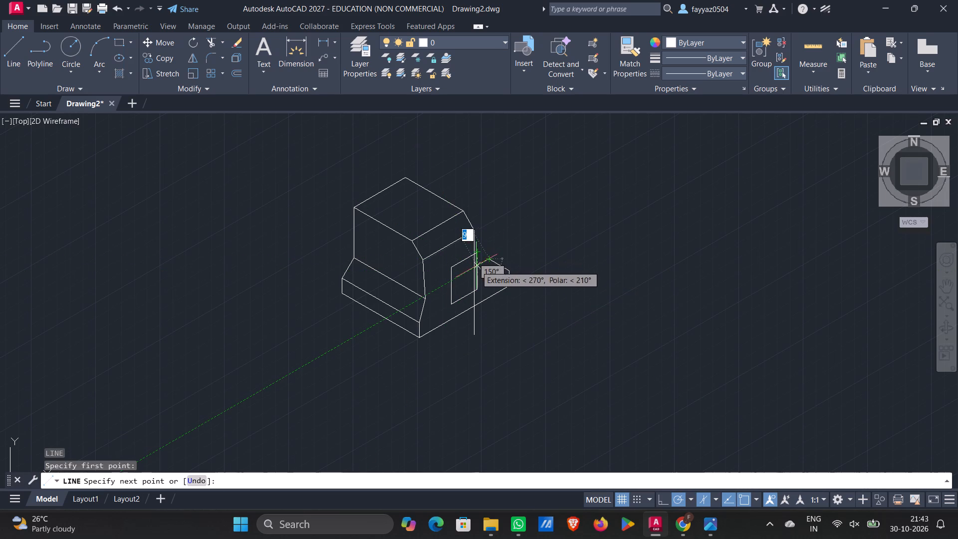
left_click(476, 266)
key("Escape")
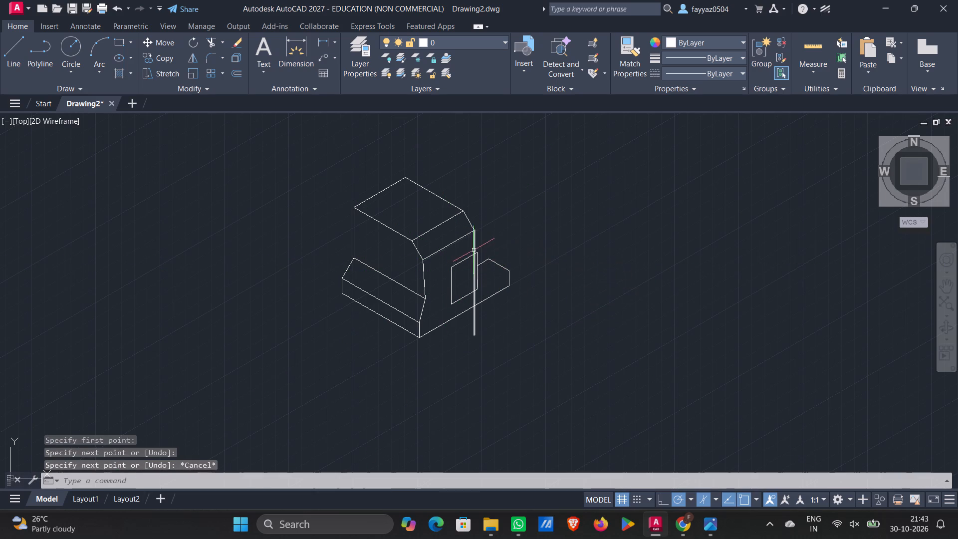
Trim the new vertical line back to the top edge of the rectangular opening, removing everything below it.
key("t")
key("r")
key("Return")
key("Return")
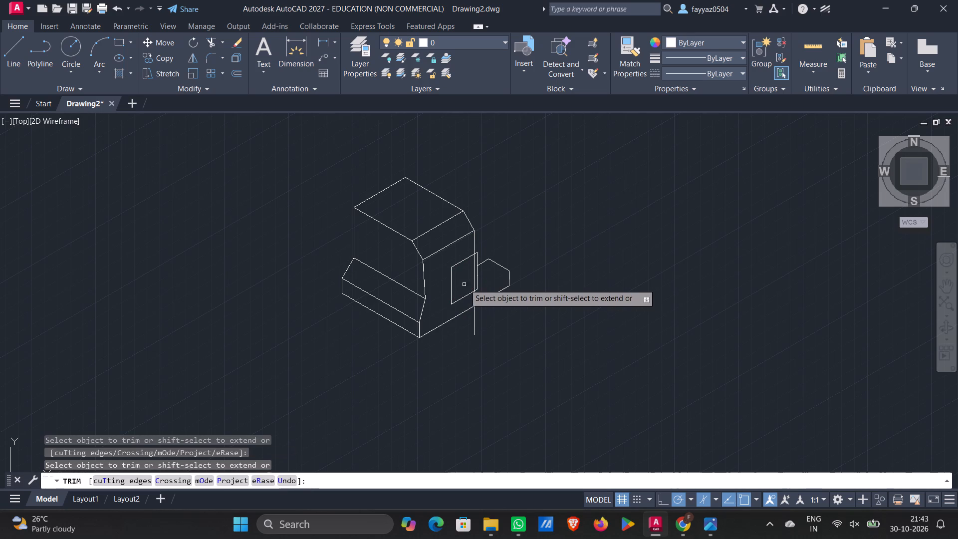
left_click(474, 275)
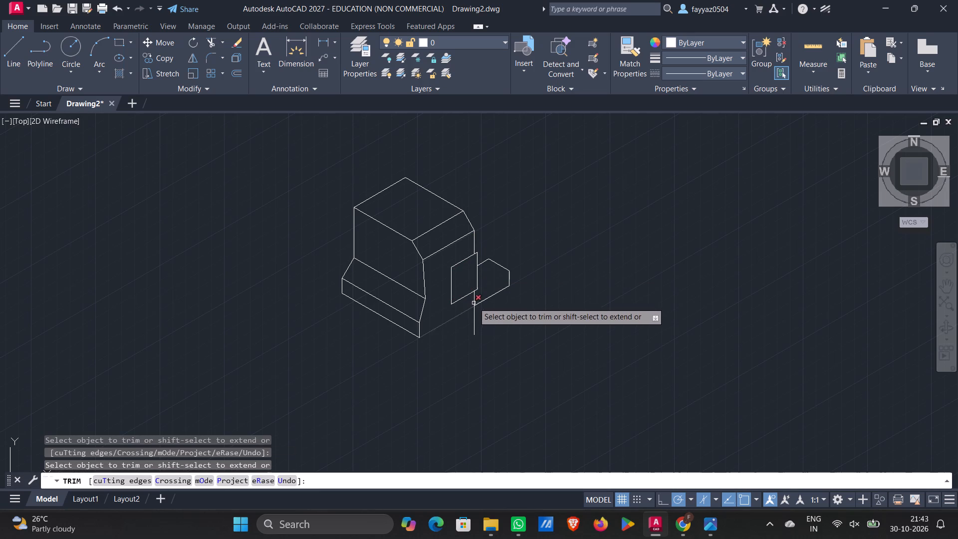
left_click(475, 300)
left_click(476, 320)
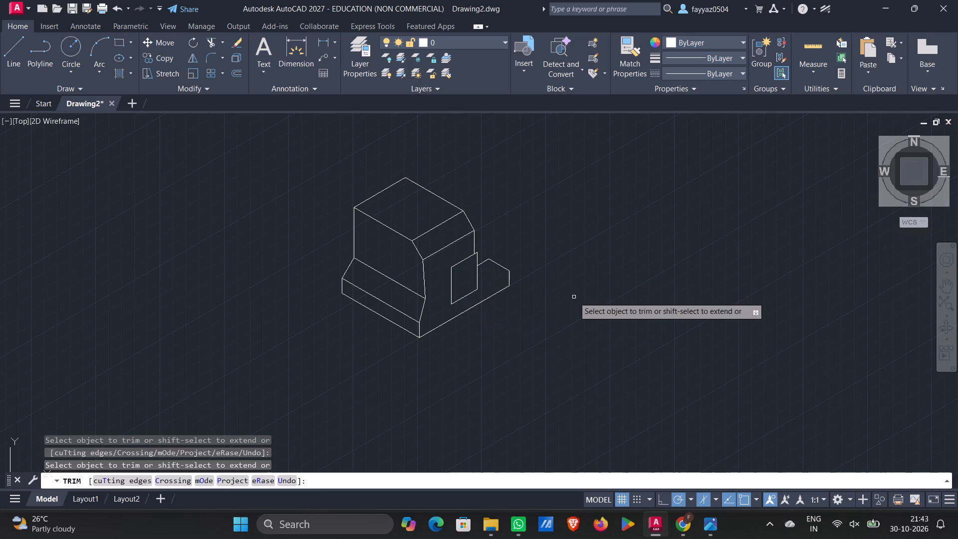
Trim away the sides, top and bottom edges of the old rectangular opening on the right face.
left_click(478, 278)
left_click(478, 258)
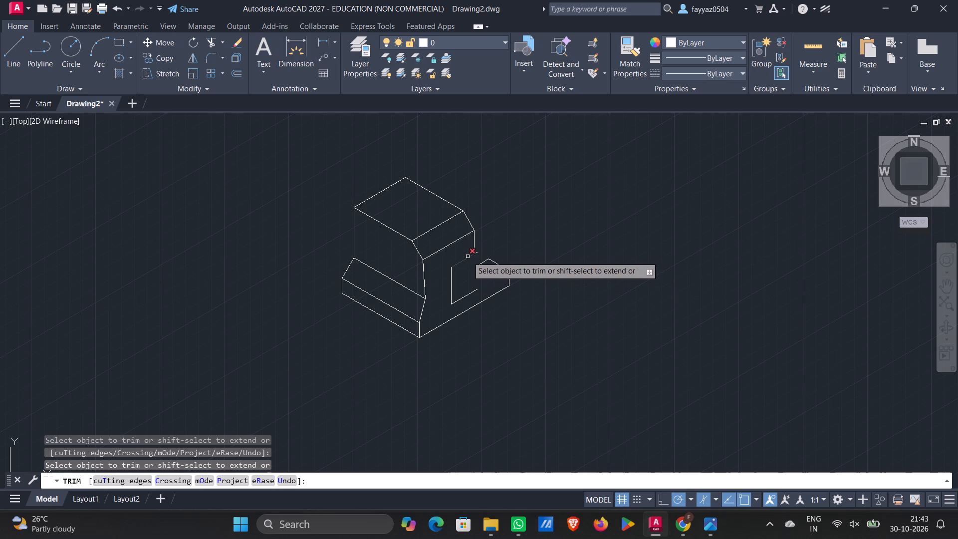
left_click(470, 258)
left_click(454, 278)
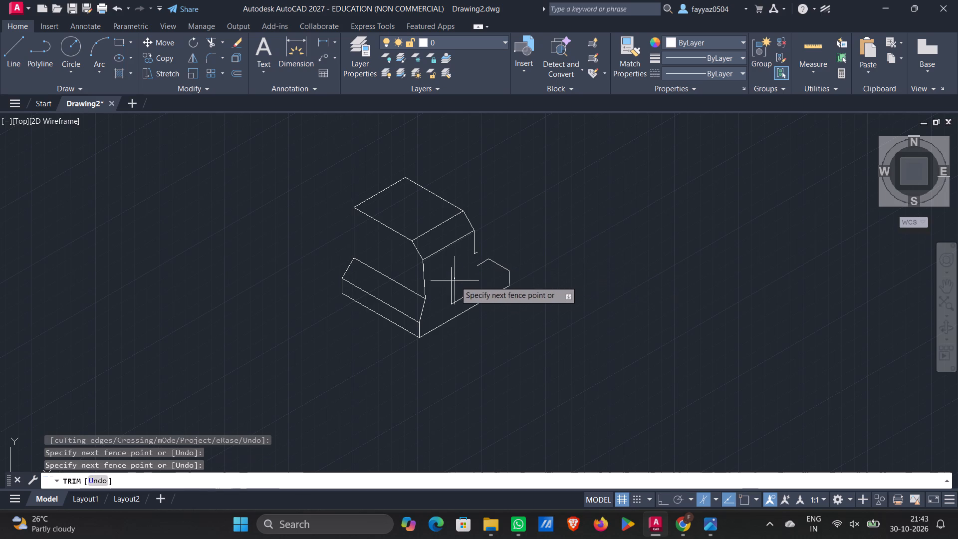
left_click(468, 292)
left_click(458, 295)
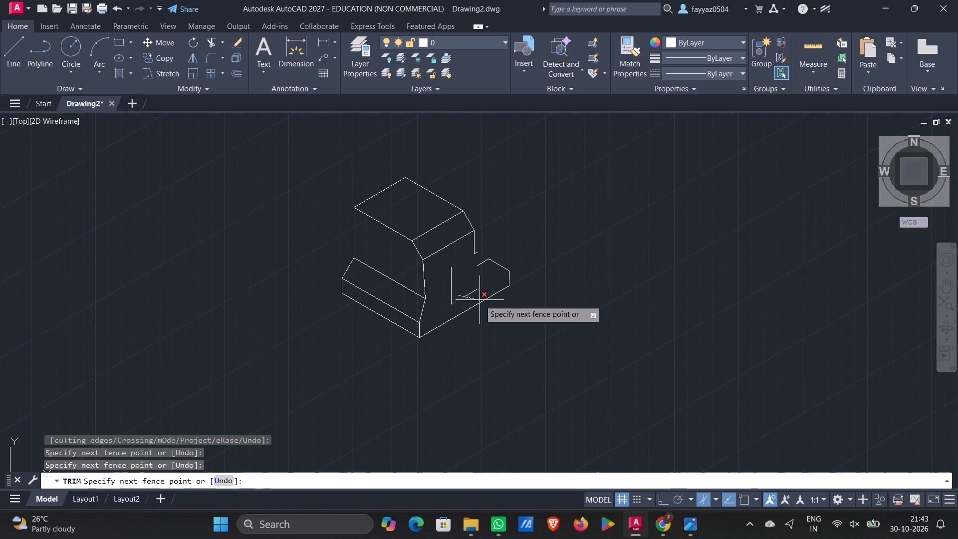
left_click(476, 294)
left_click(466, 288)
left_click(445, 309)
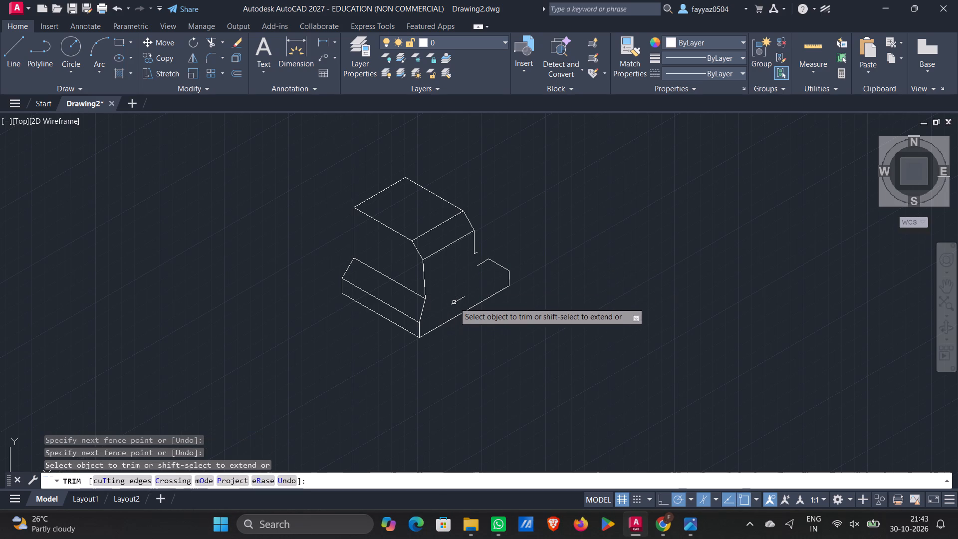
left_click(459, 301)
key("Escape")
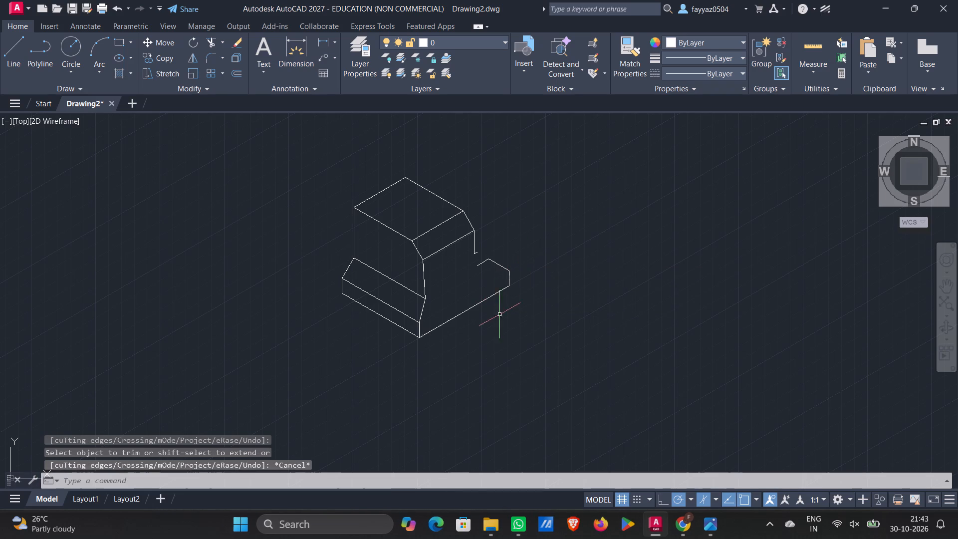
From the base's lower right edge midpoint, draw a line 10 up, then a closed isometric rectangle 20 wide and 25 high.
key("l")
key("Return")
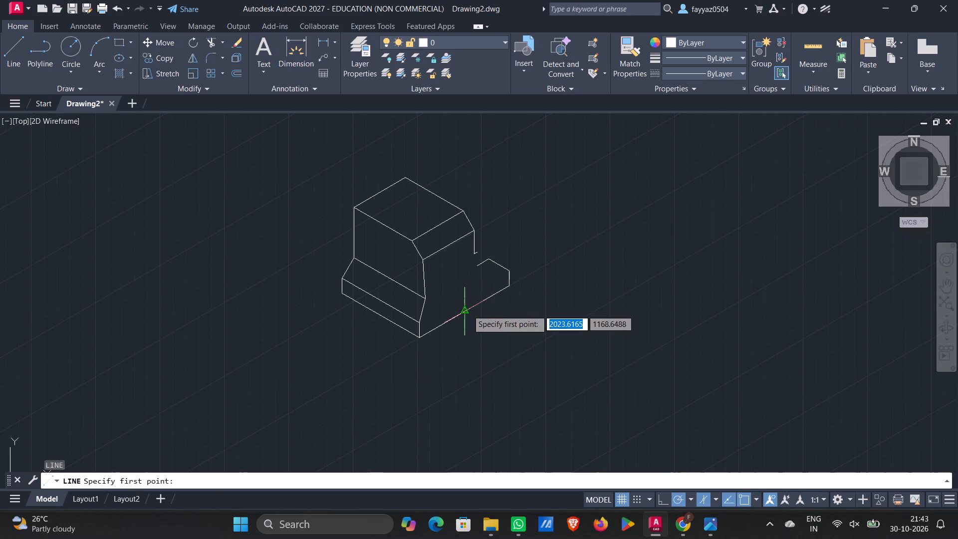
left_click(468, 310)
type("10")
key("Return")
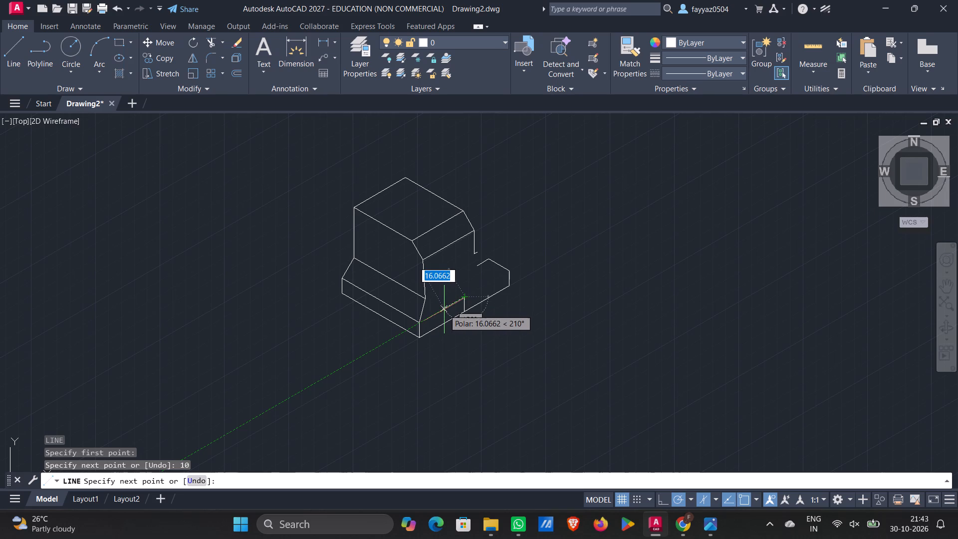
type("20")
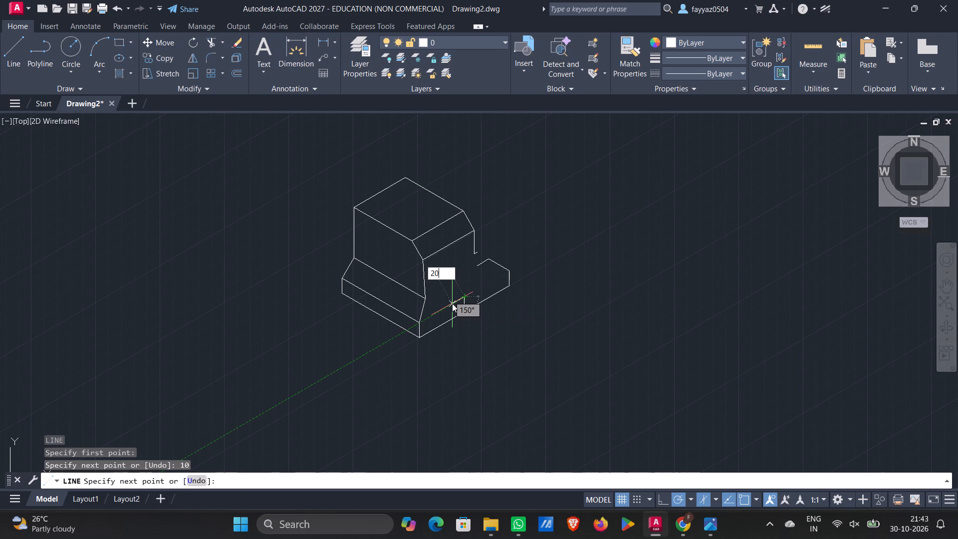
key("Return")
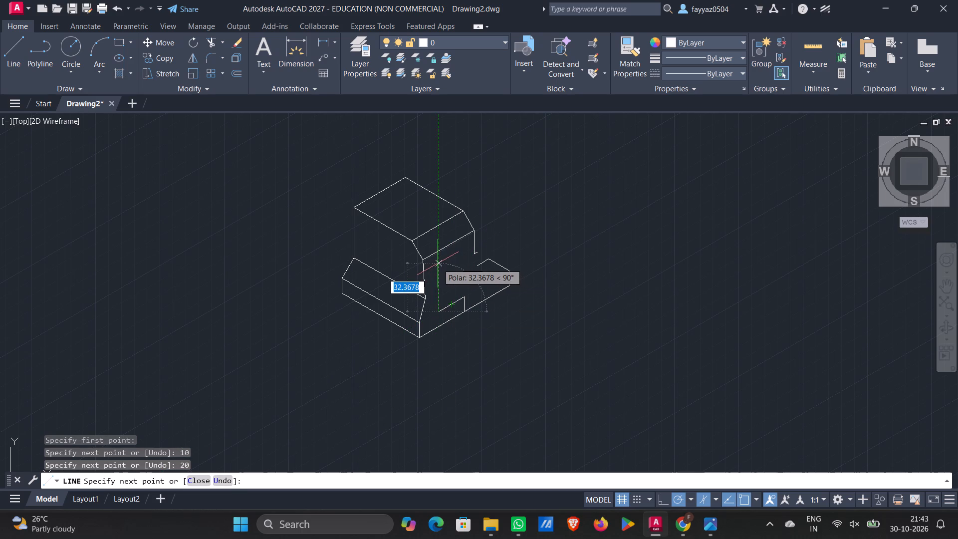
type("25")
key("Return")
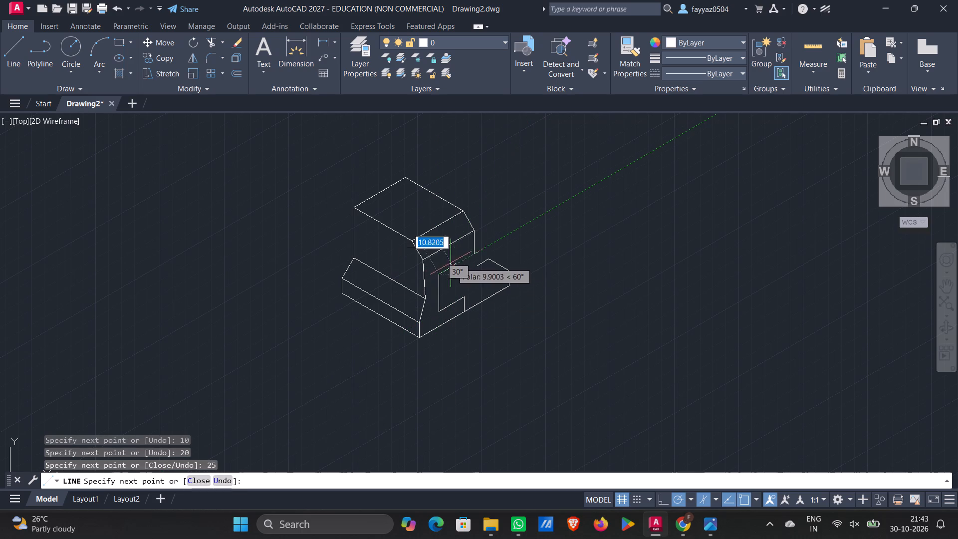
type("20")
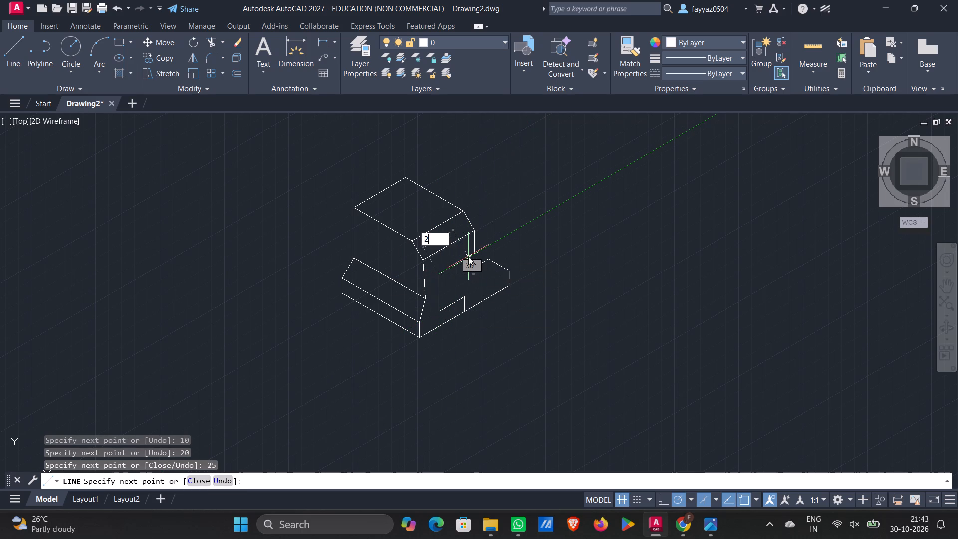
key("Return")
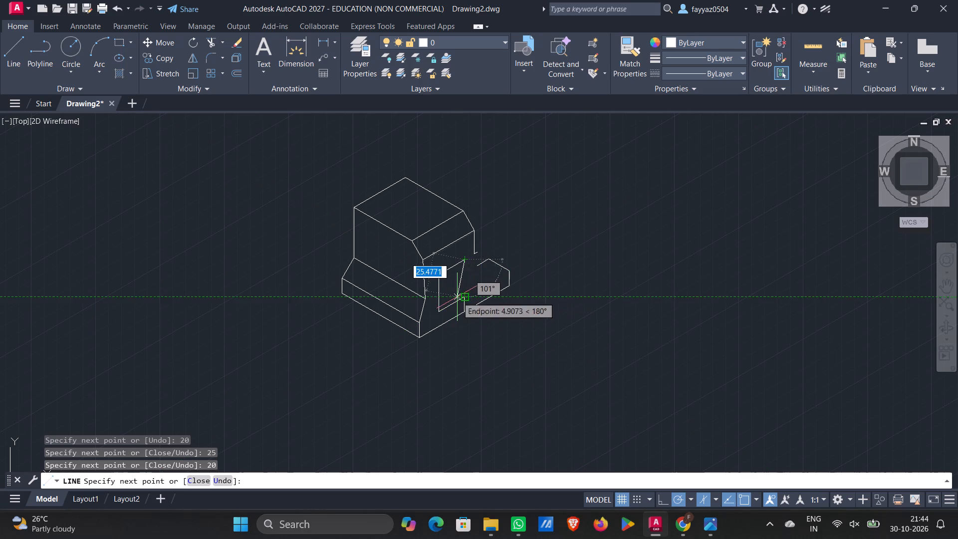
left_click(462, 299)
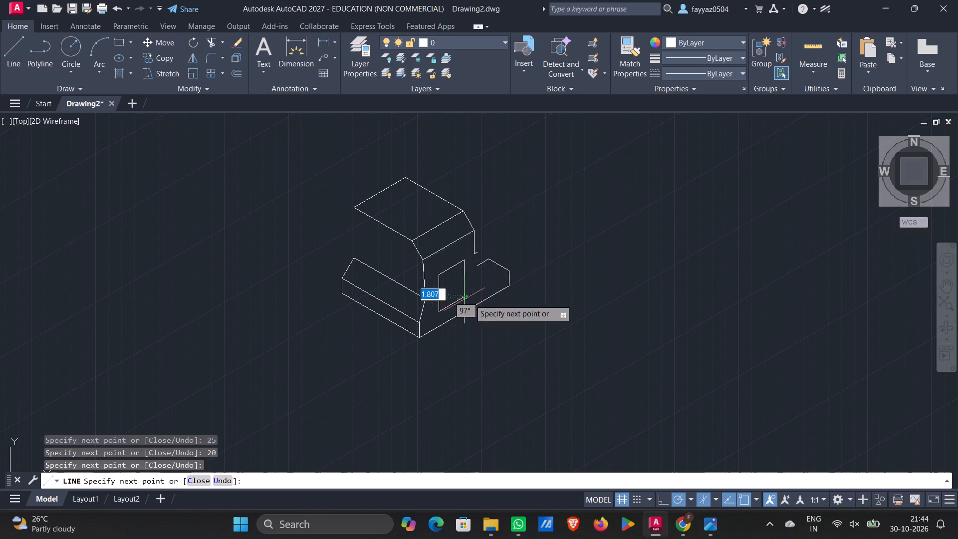
key("Escape")
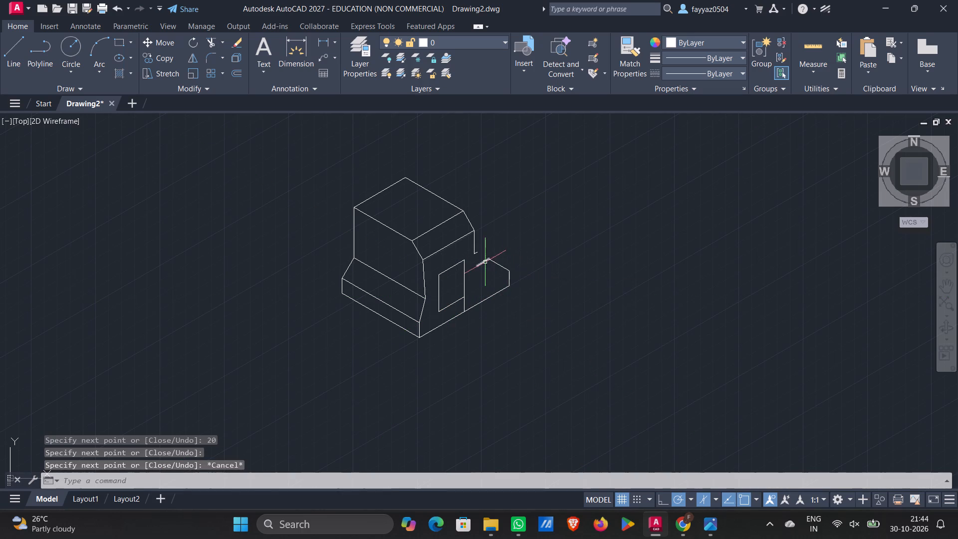
Erase the short 210° line and the base's upper right rear edge.
left_click(485, 263)
key("Delete")
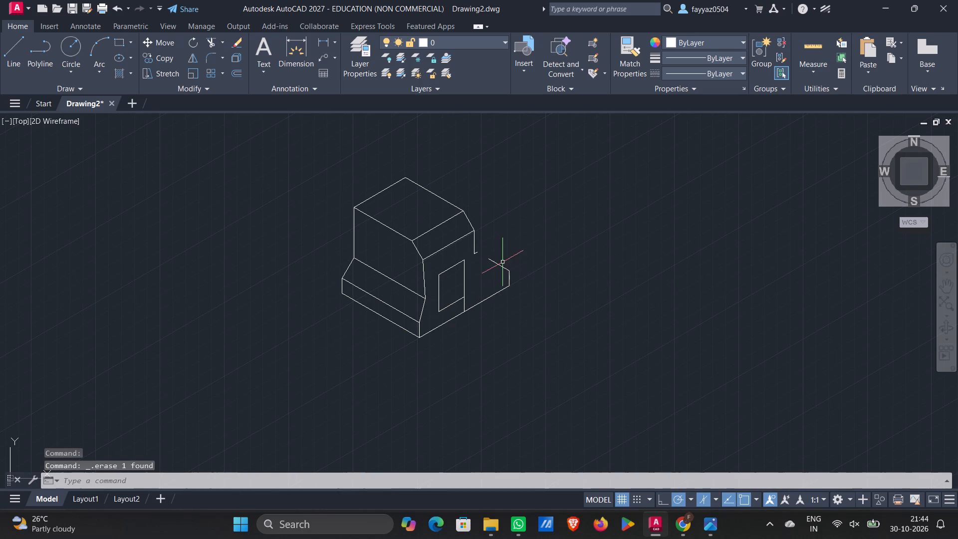
left_click(502, 262)
left_click_drag(506, 255, 501, 262)
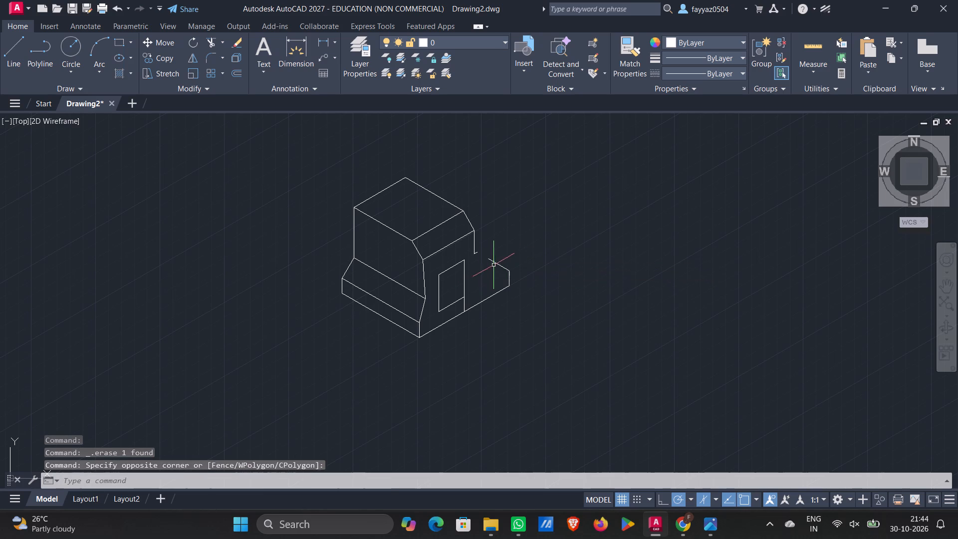
left_click(495, 262)
key("Delete")
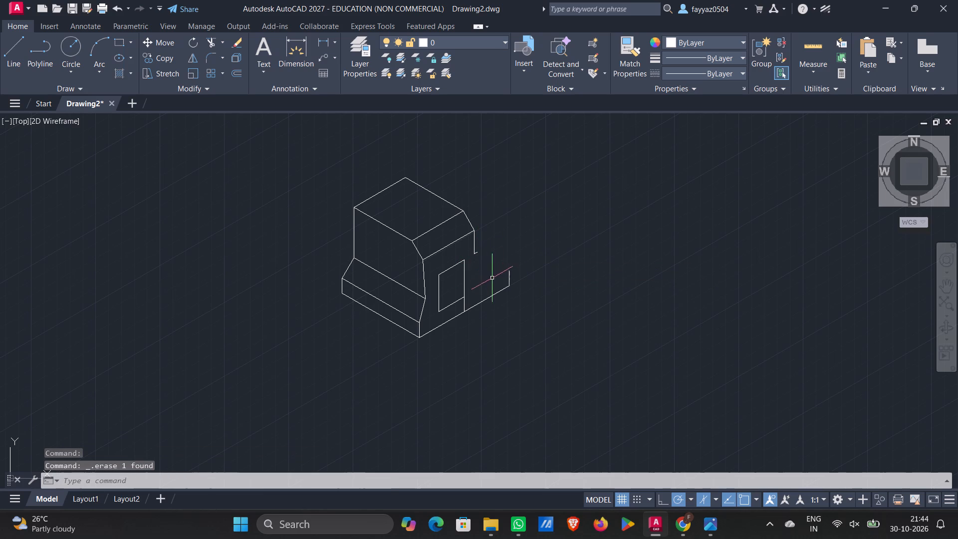
Erase the 10-unit helper line below the rectangle and the leftover stub beneath the block's right vertical edge.
left_click(465, 303)
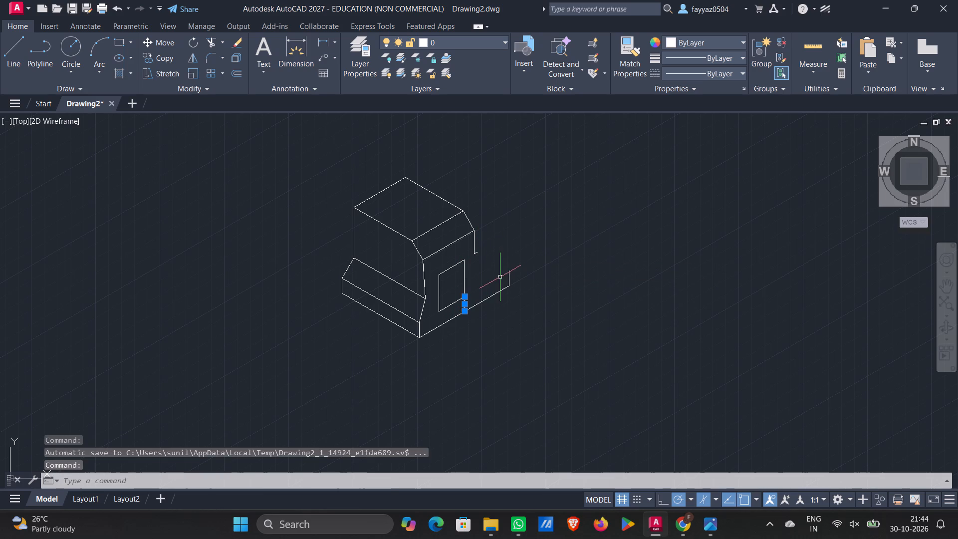
key("Delete")
scroll(475, 257, "up", 2)
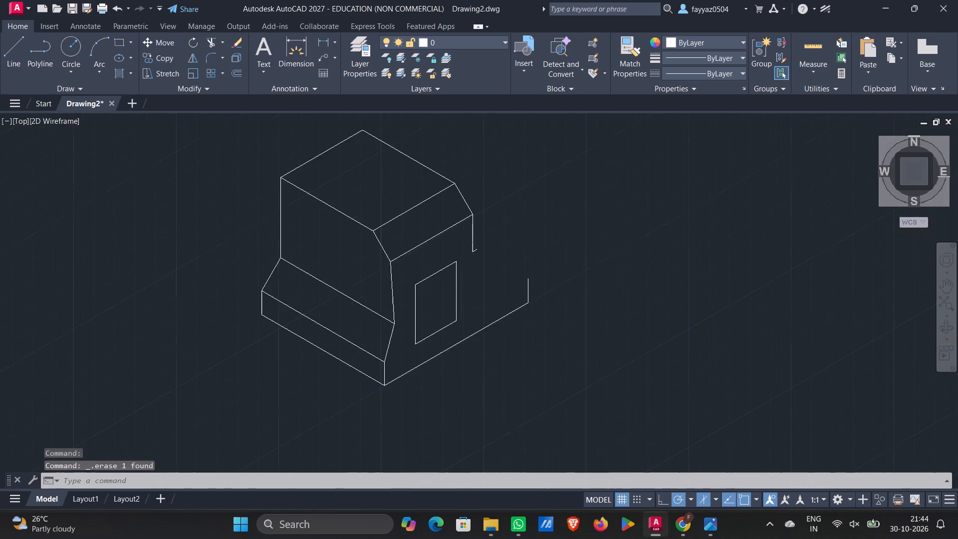
left_click(478, 245)
key("Delete")
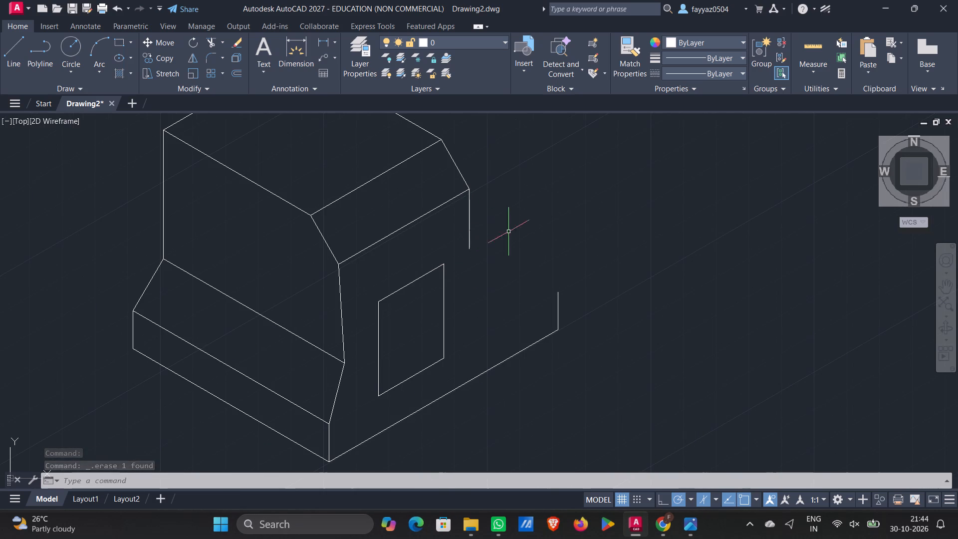
Erase the base's right end vertical and its lower 30° edge.
left_click(559, 305)
key("Delete")
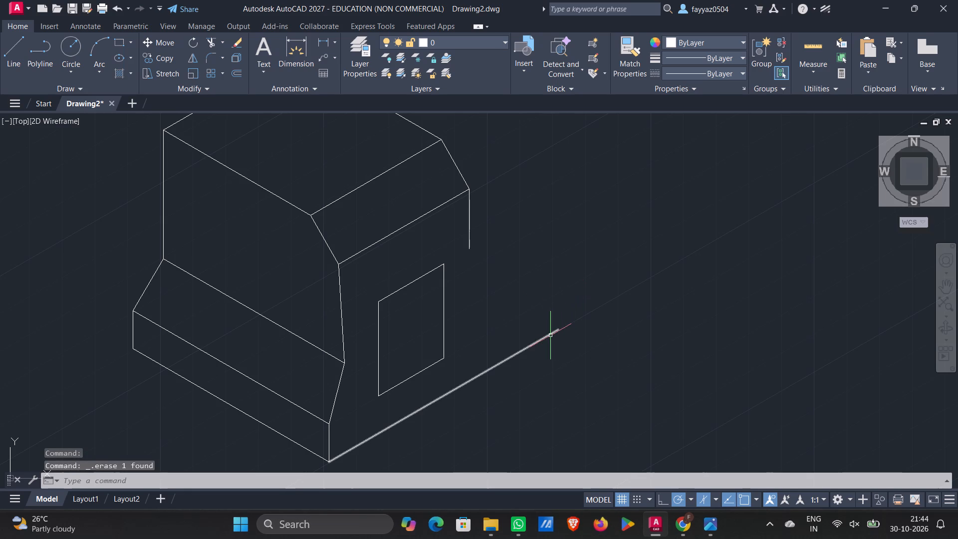
left_click(550, 335)
key("Delete")
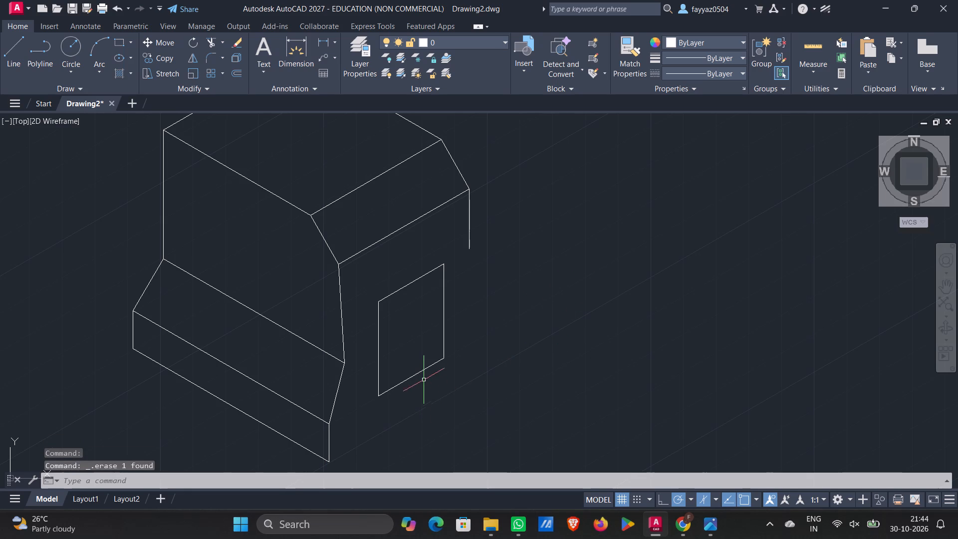
From the base's bottom front corner, draw connected lines 60 long at 30°, 10 straight up, and a short segment back at 210°.
key("l")
key("Return")
left_click(331, 461)
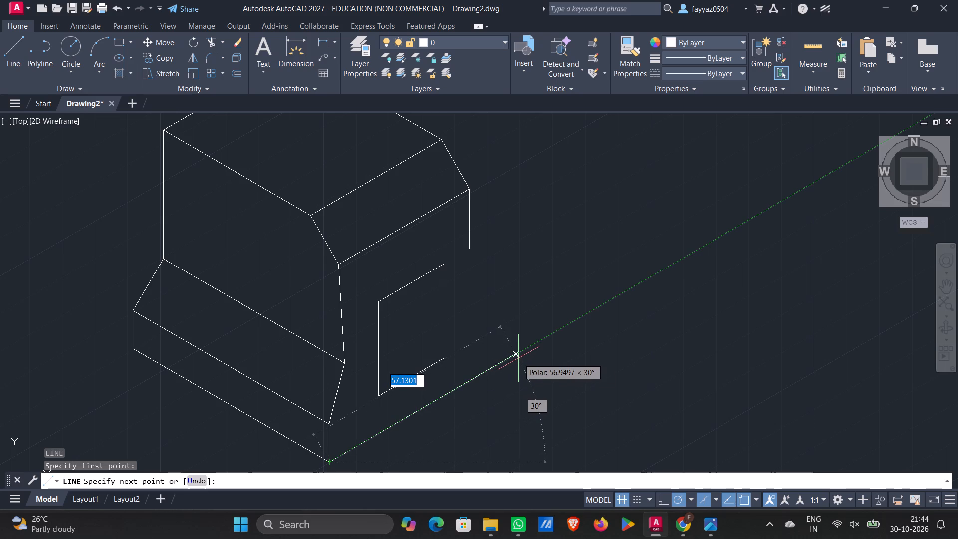
type("60")
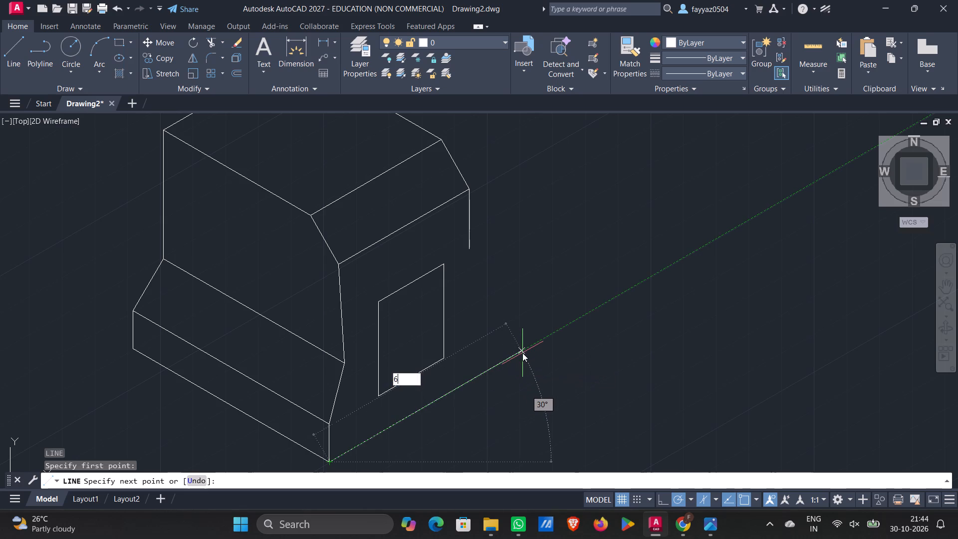
key("Return")
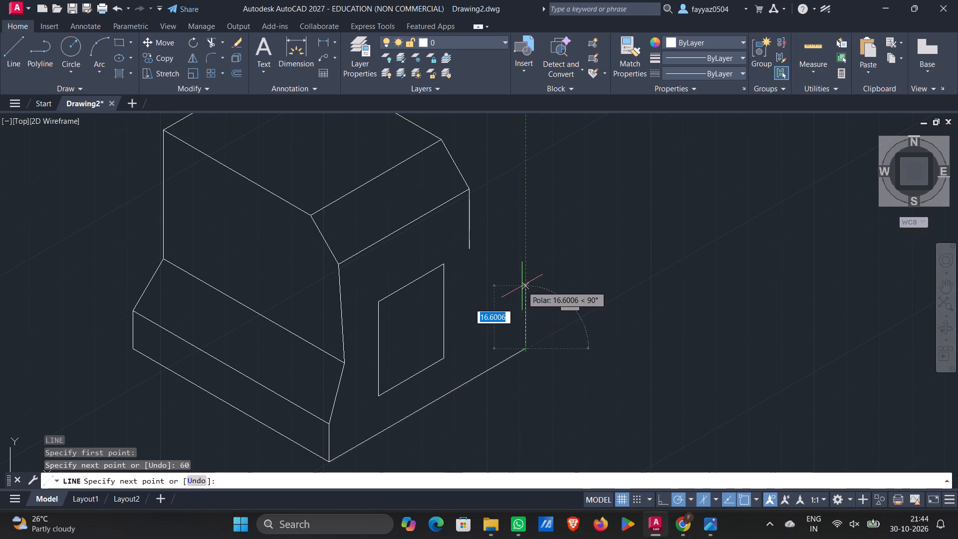
type("10")
key("Return")
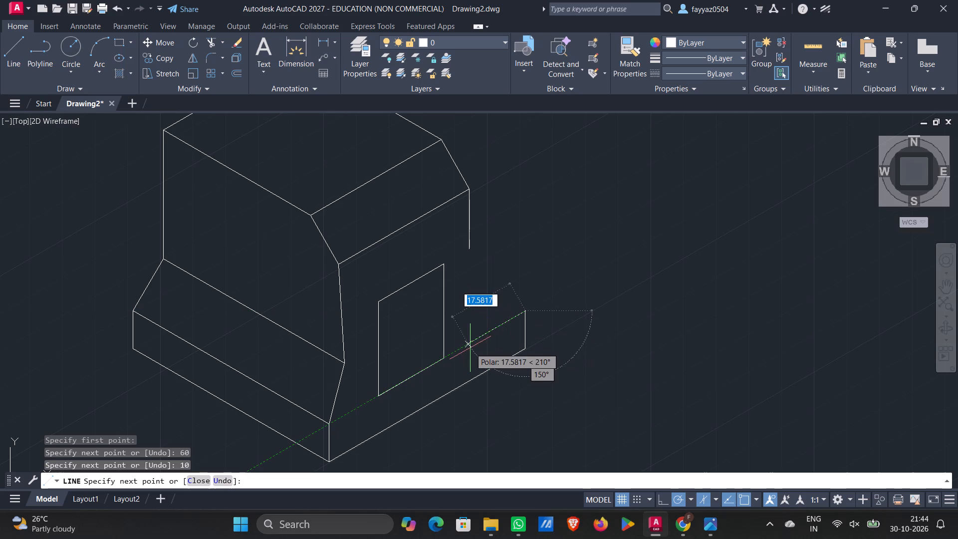
left_click(487, 335)
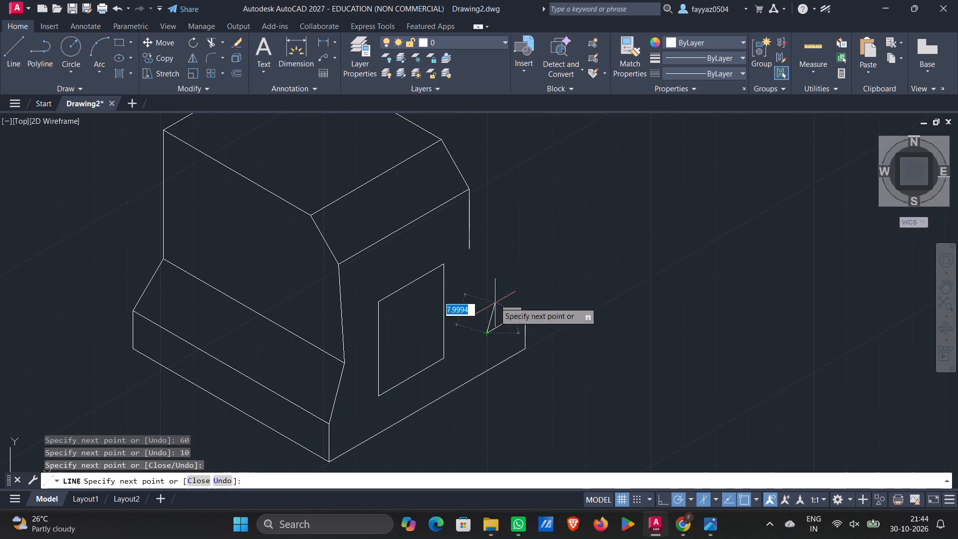
key("Escape")
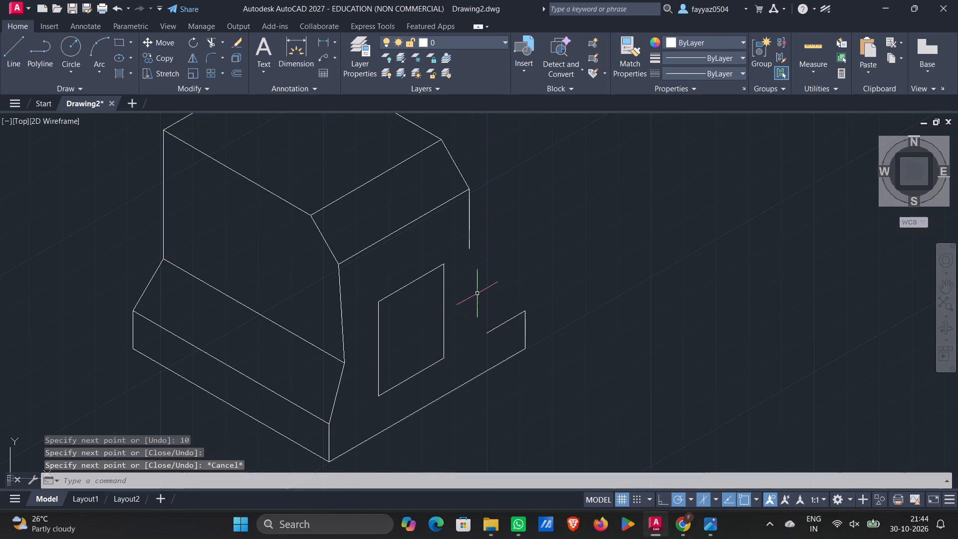
Draw a line about 17 long at 150° from the top of the new 10-unit vertical.
key("l")
key("Return")
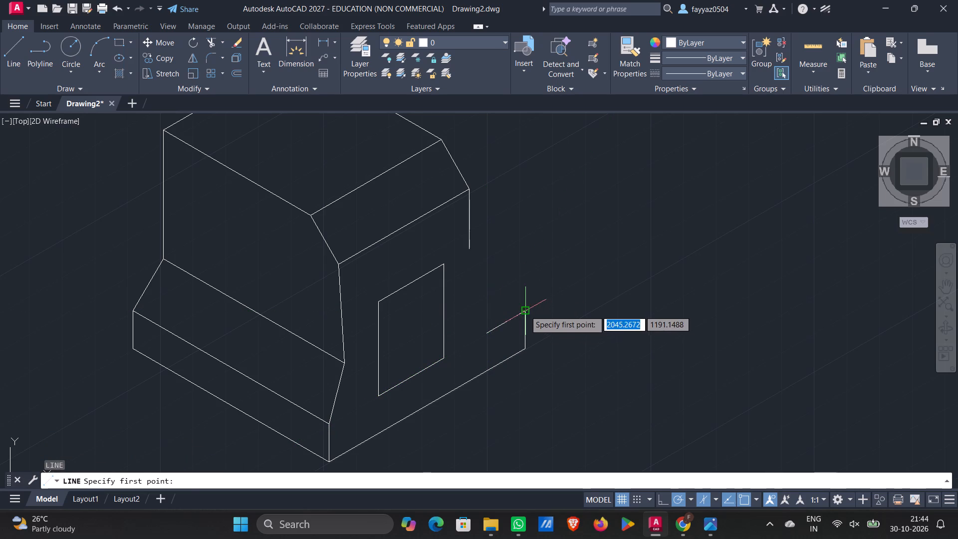
left_click(525, 310)
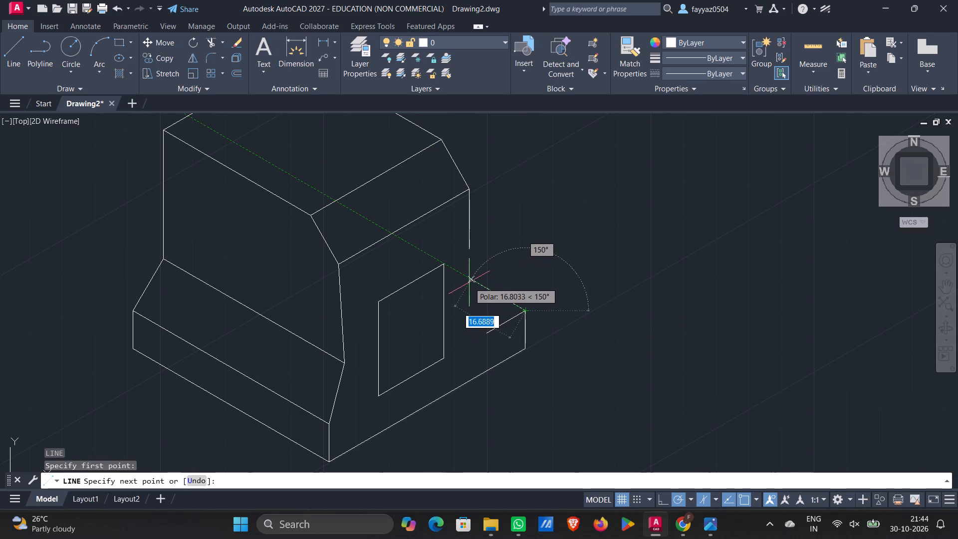
left_click(470, 281)
key("Escape")
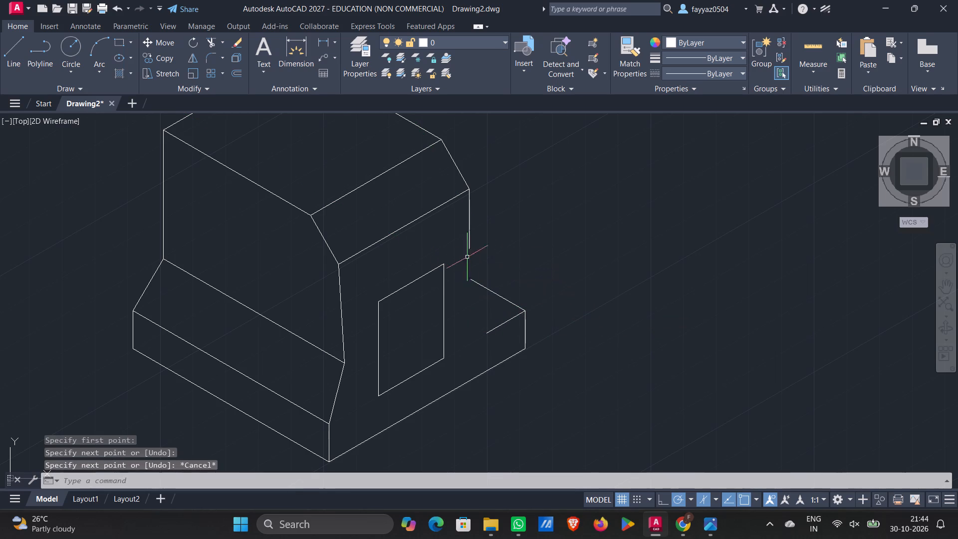
Erase the short vertical stub below the sloped face's lower rear corner.
left_click(469, 228)
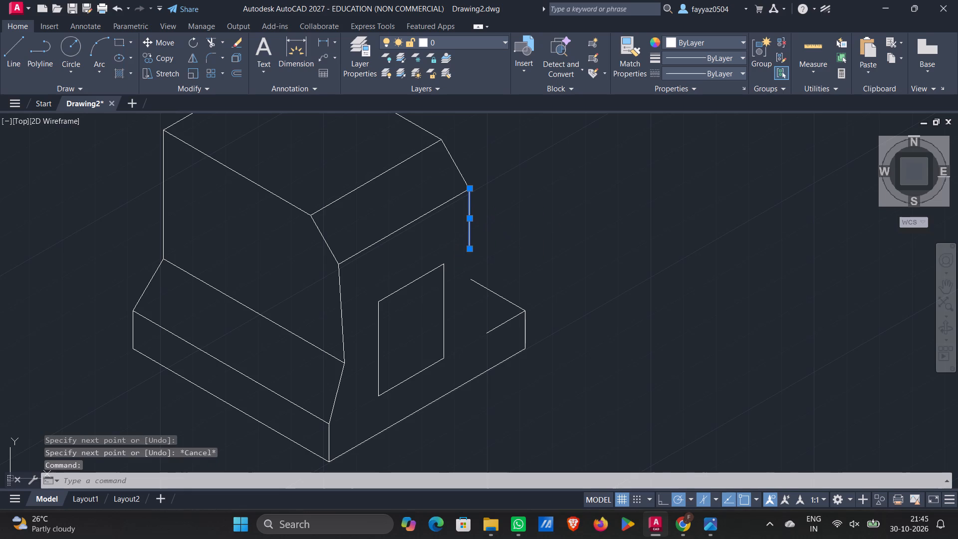
key("Delete")
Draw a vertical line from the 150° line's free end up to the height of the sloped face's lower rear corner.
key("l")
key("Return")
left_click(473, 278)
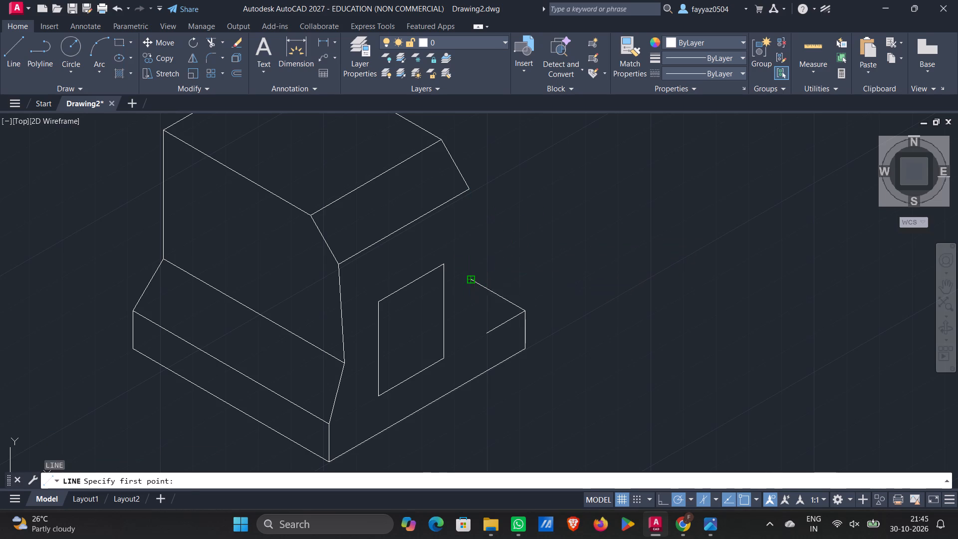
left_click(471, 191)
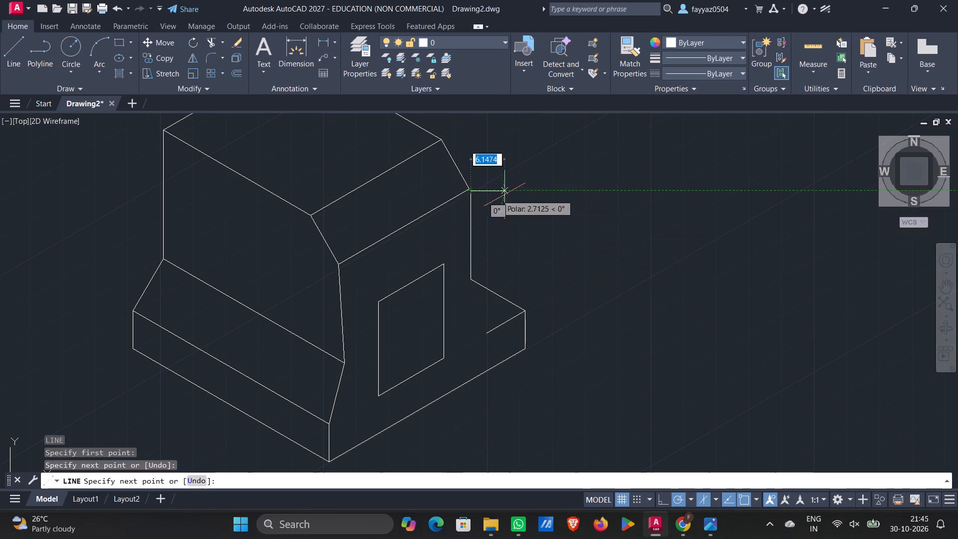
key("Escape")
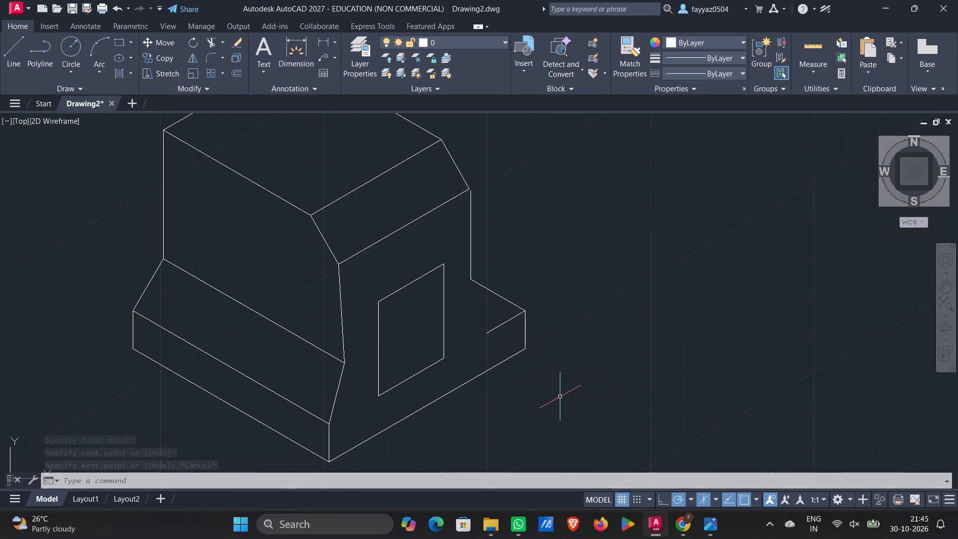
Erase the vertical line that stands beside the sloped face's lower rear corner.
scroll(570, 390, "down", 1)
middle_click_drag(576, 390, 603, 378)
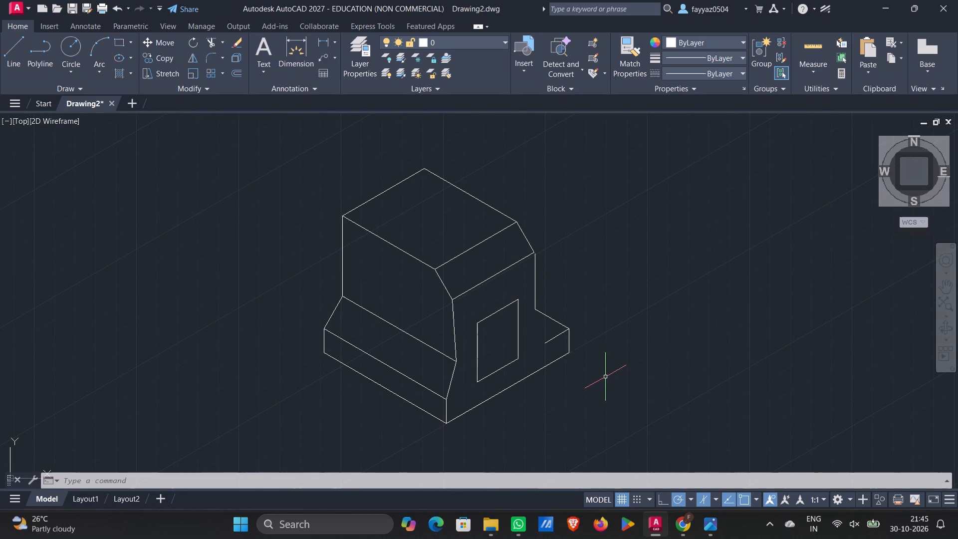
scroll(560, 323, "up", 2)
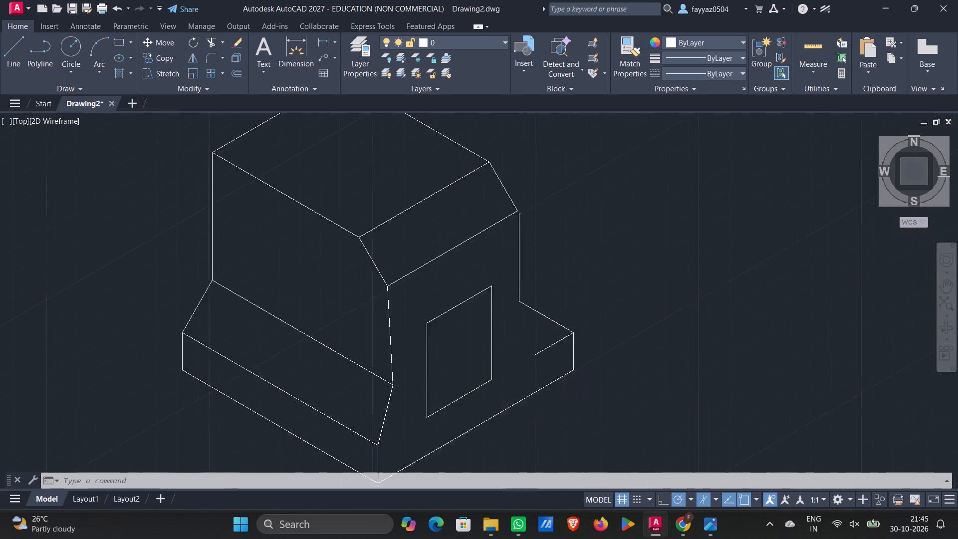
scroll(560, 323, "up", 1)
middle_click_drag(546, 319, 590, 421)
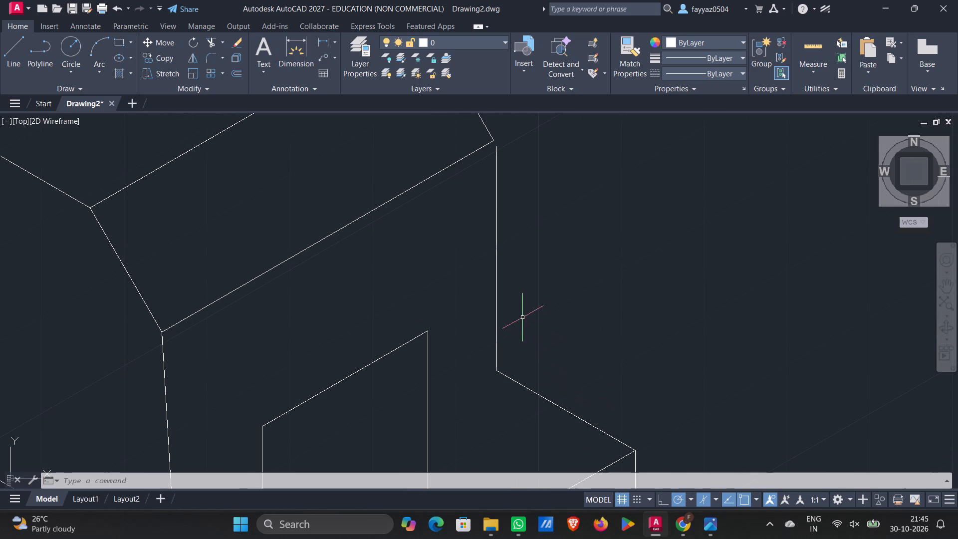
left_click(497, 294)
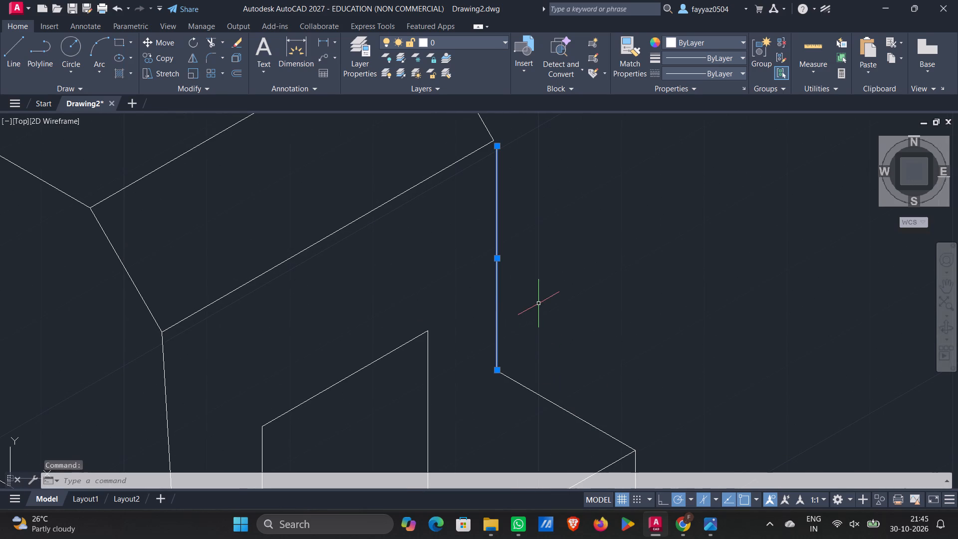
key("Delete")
Draw a line from the sloped face's lower rear corner down to the free end of the 150° line.
key("l")
key("Return")
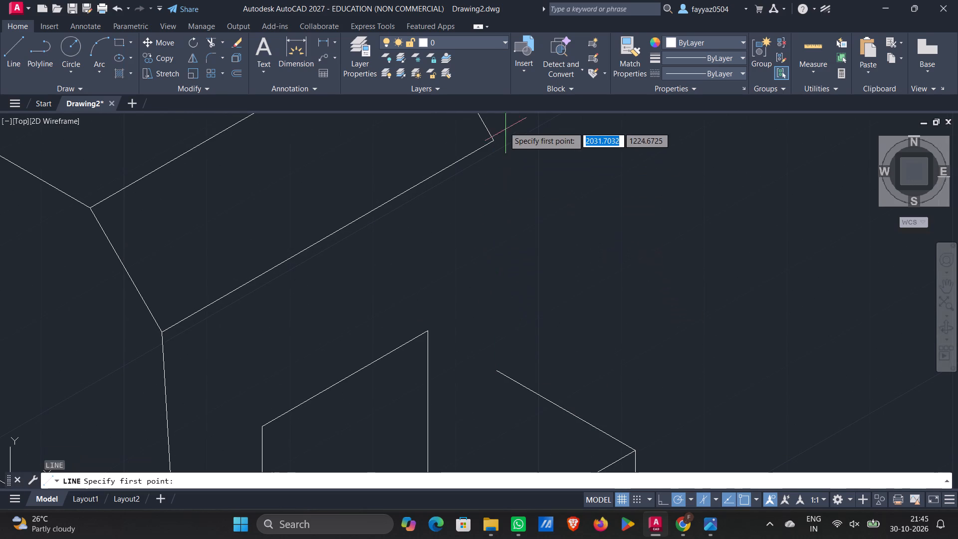
left_click(494, 139)
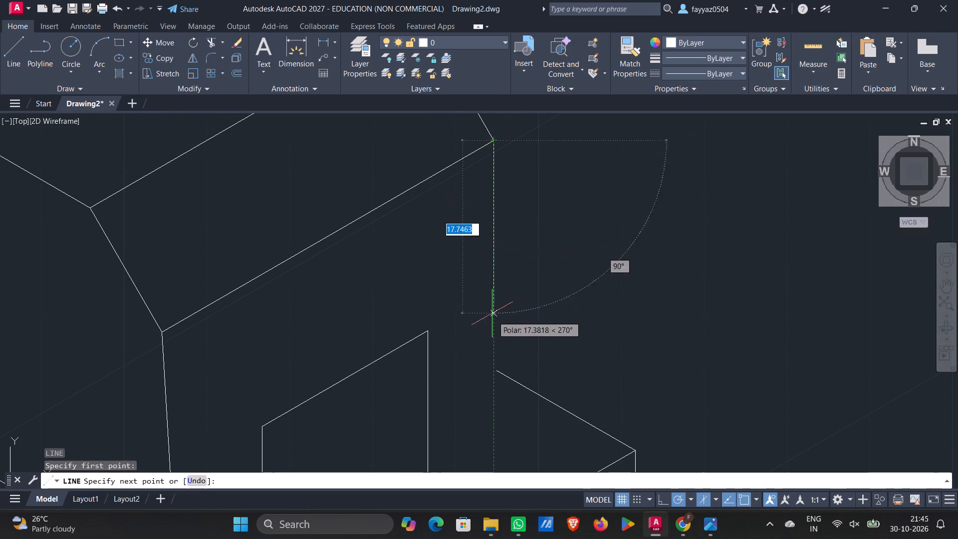
left_click(498, 371)
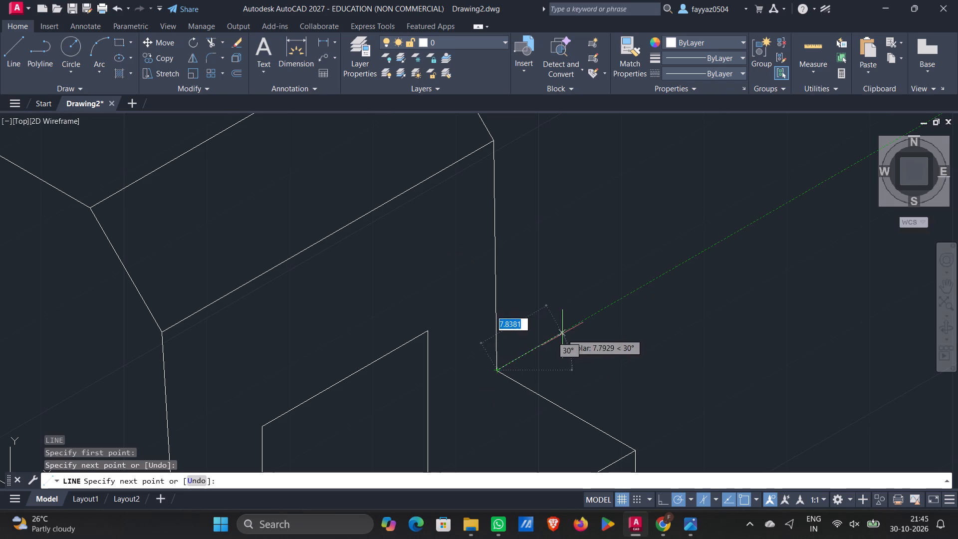
key("Escape")
Erase the short 210° line at the top of the base's rear 10-unit vertical.
scroll(550, 338, "down", 3)
middle_click_drag(550, 343, 629, 305)
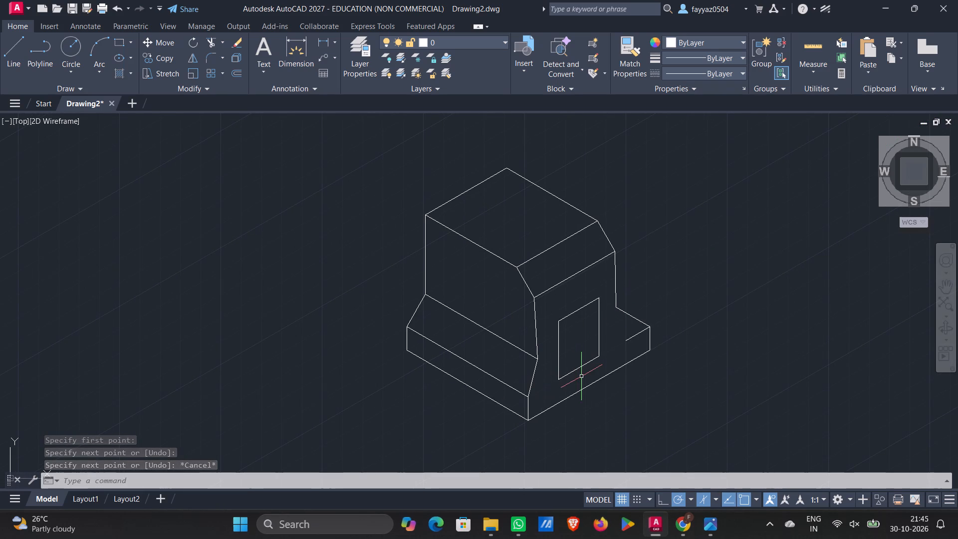
left_click(635, 336)
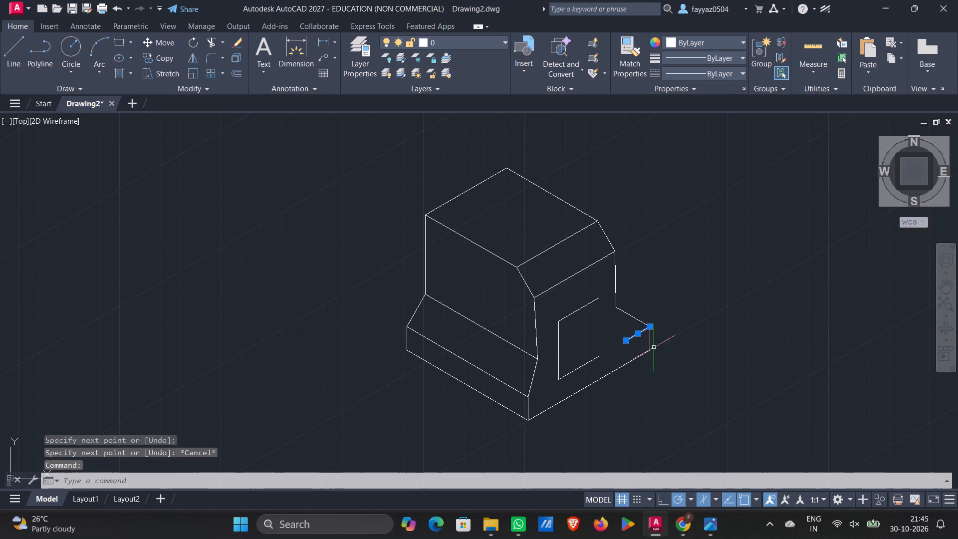
key("Delete")
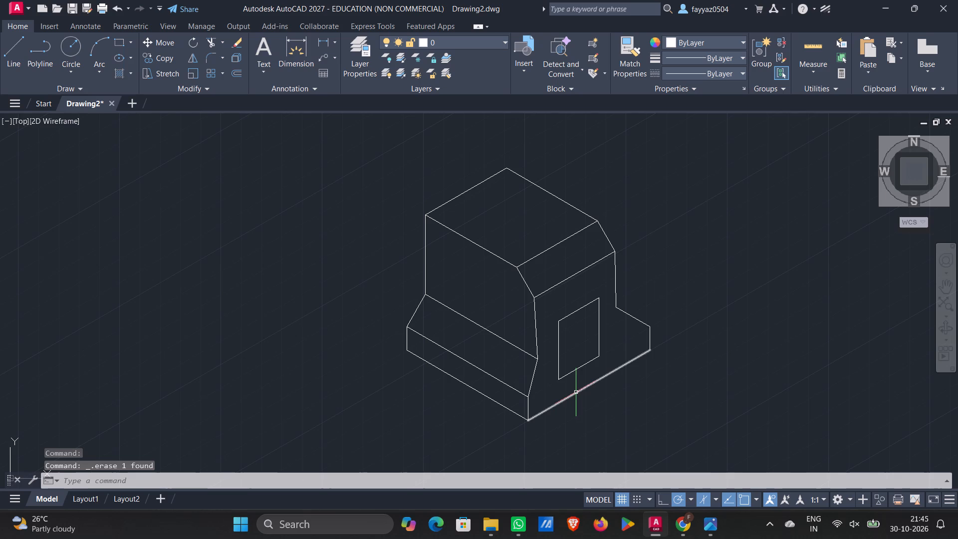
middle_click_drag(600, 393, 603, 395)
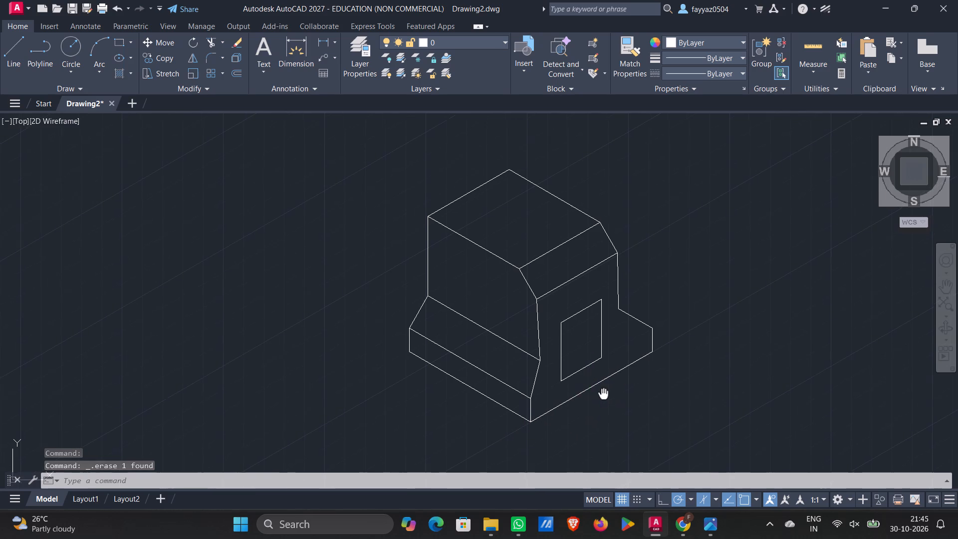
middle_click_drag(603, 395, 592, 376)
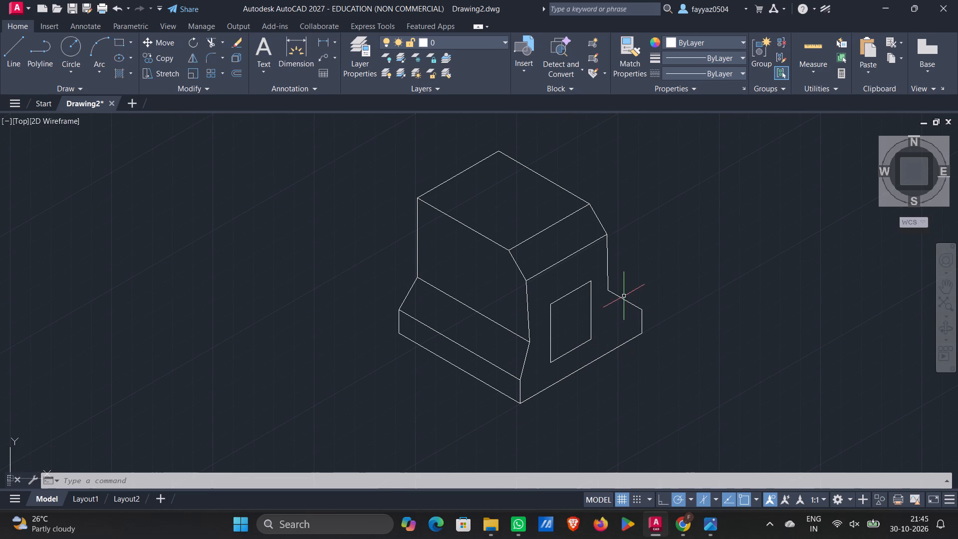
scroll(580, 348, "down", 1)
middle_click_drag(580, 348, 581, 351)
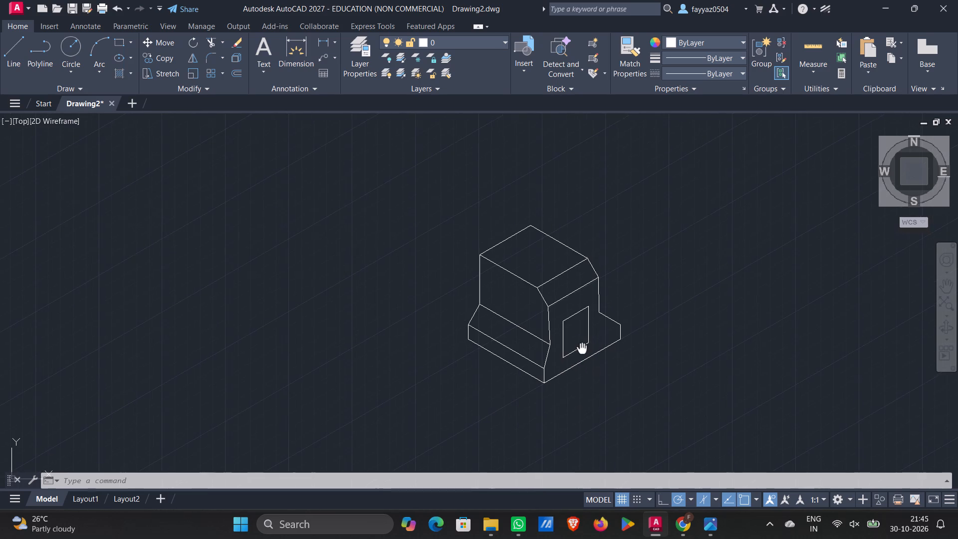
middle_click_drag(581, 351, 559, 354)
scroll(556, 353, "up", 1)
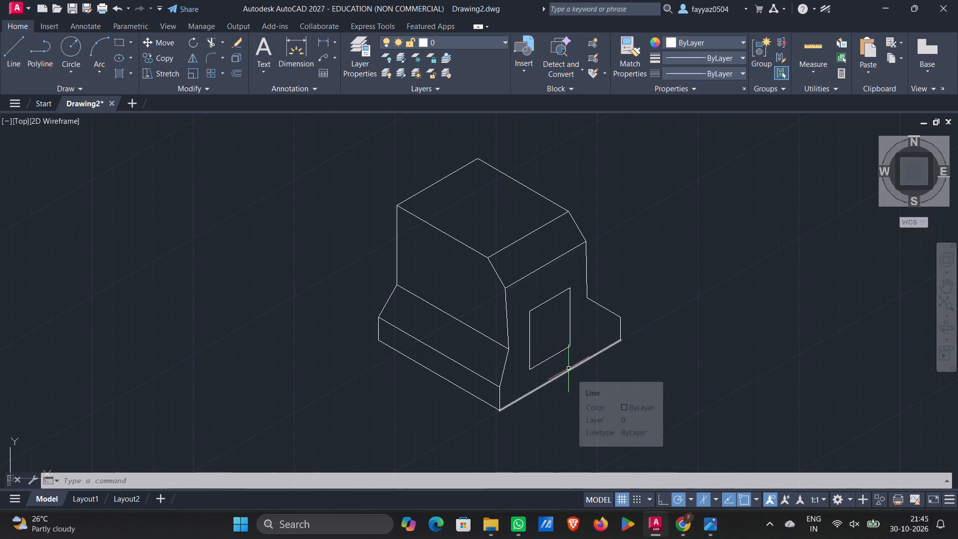
Add an aligned dimension to the base's lower 30° edge beneath the face with the opening, offset outside the block.
type("dl")
key("BackSpace")
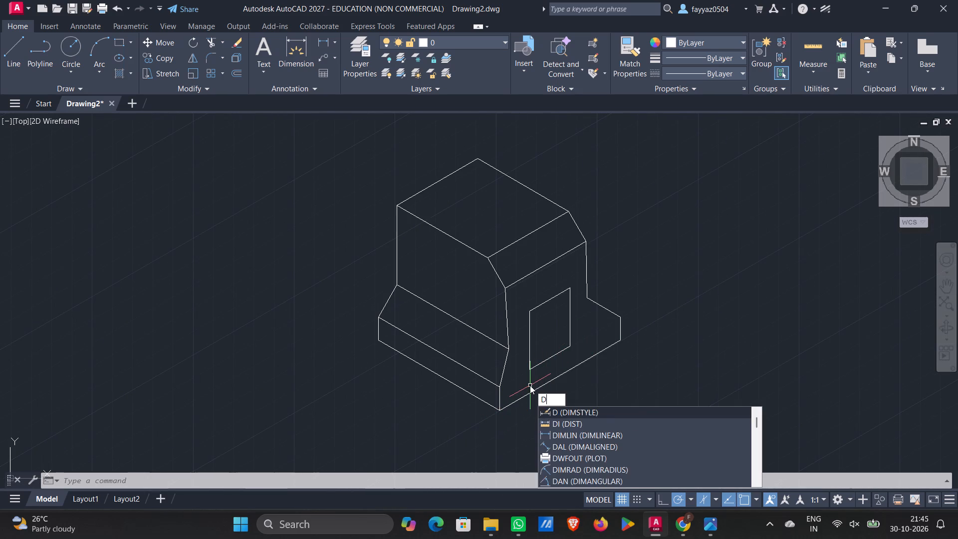
type("al")
key("Return")
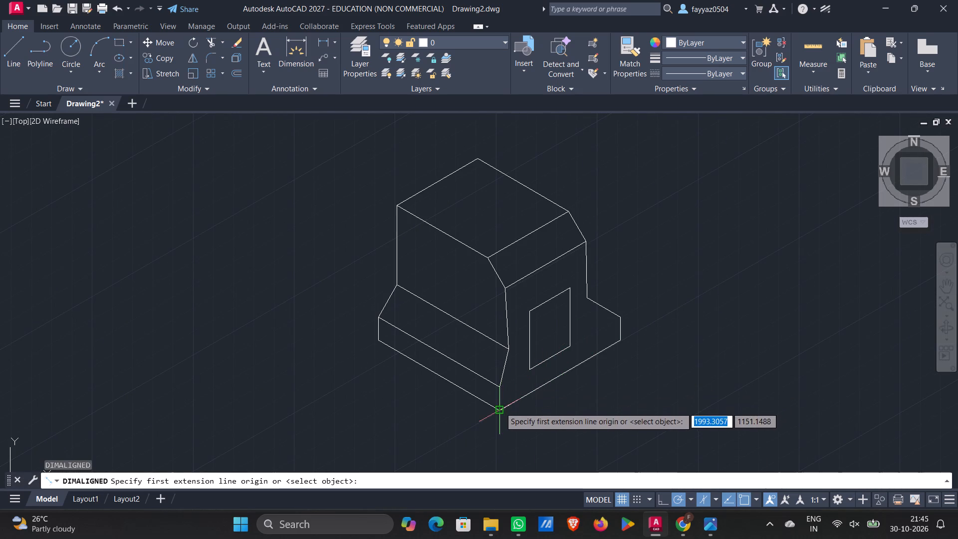
left_click(500, 407)
left_click(620, 341)
left_click(663, 361)
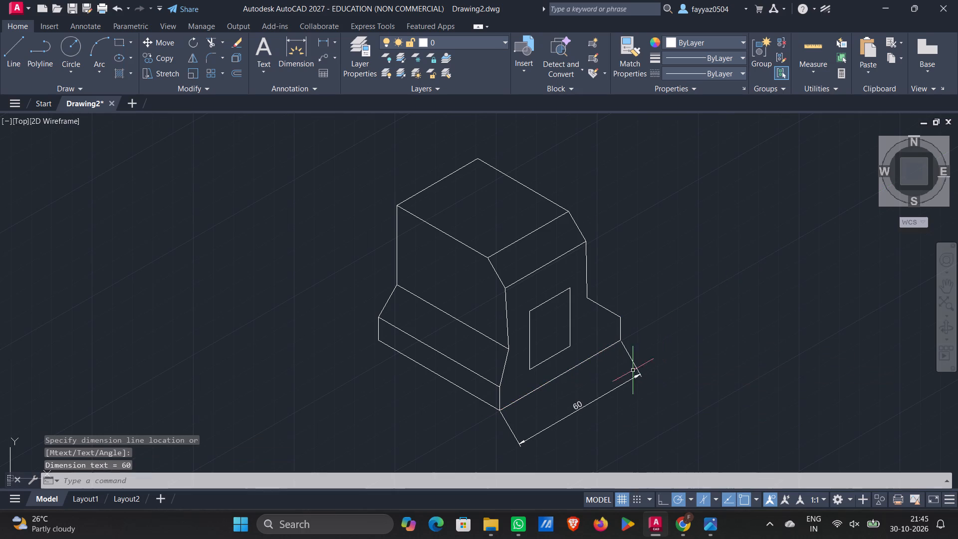
Add an aligned dimension to the base's lower front edge running at 330°, offset outside the block.
key("space")
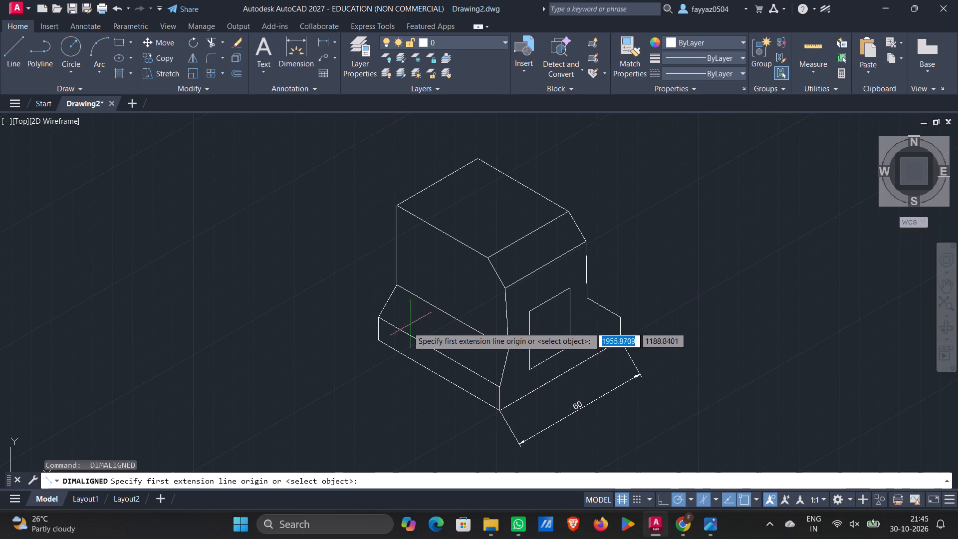
left_click(376, 343)
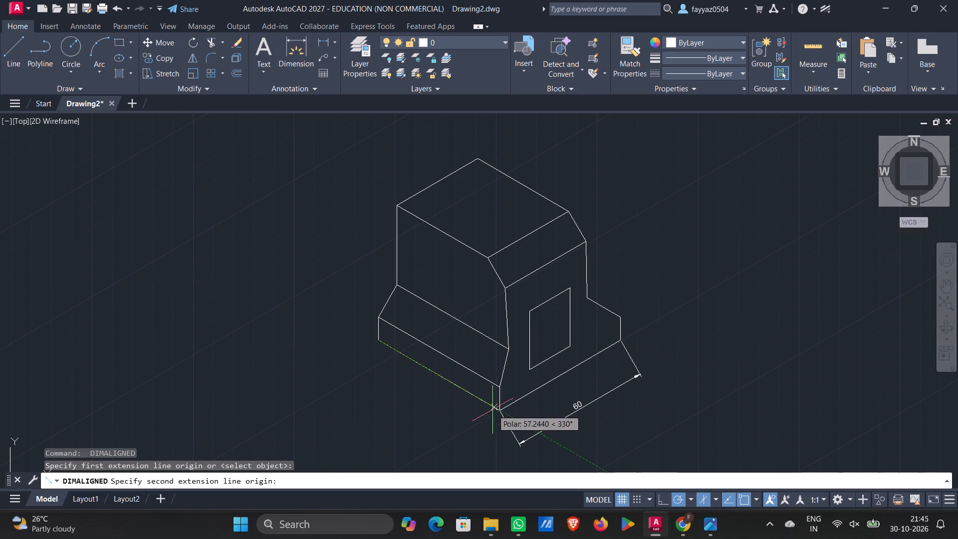
left_click(504, 409)
left_click(452, 441)
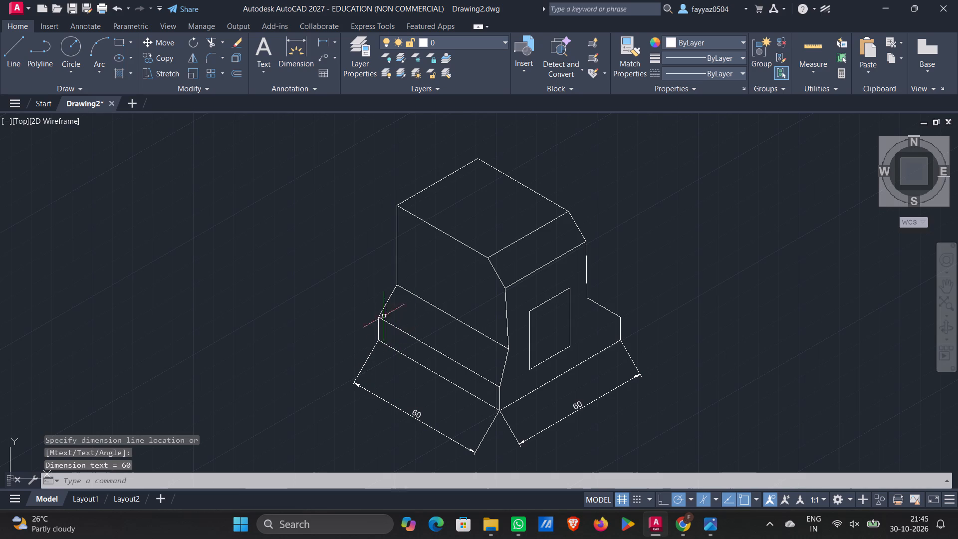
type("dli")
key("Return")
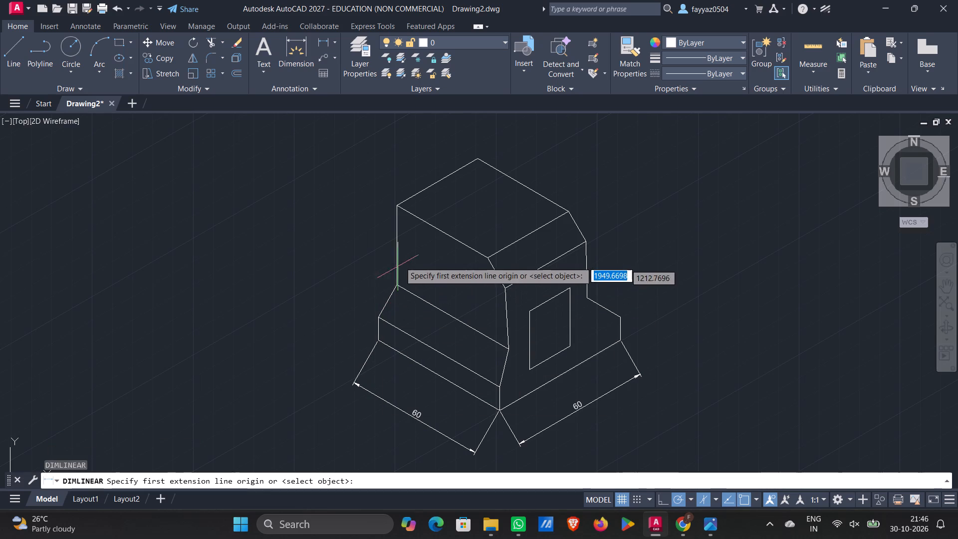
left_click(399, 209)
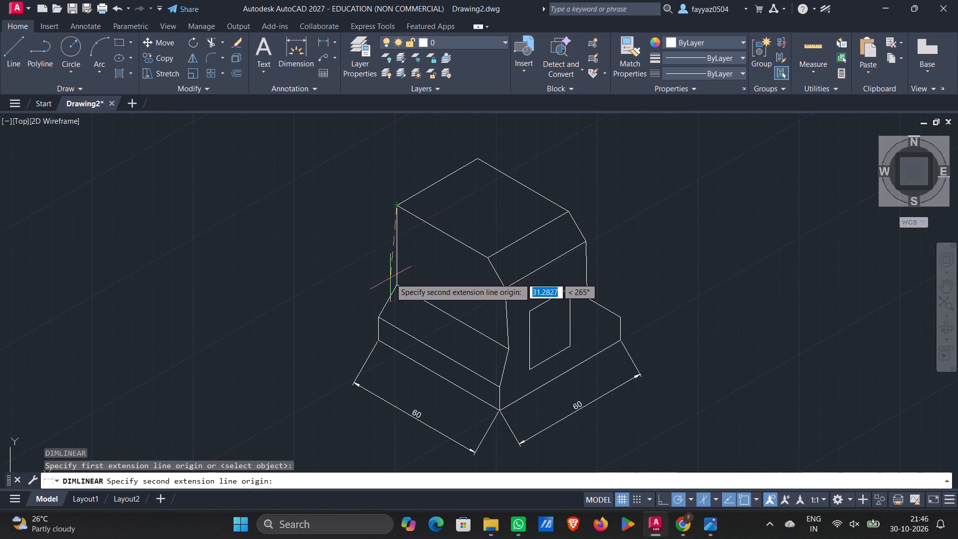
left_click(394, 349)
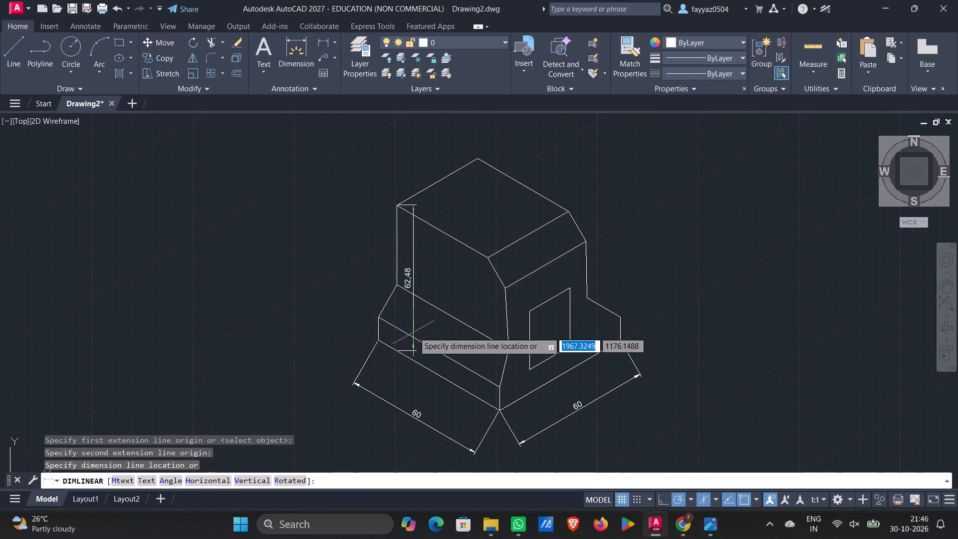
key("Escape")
Add a vertical aligned dimension from the top face's left corner straight down to the base's lower 330° edge, offset outside the block.
scroll(394, 269, "up", 1)
type("ddal")
key("Return")
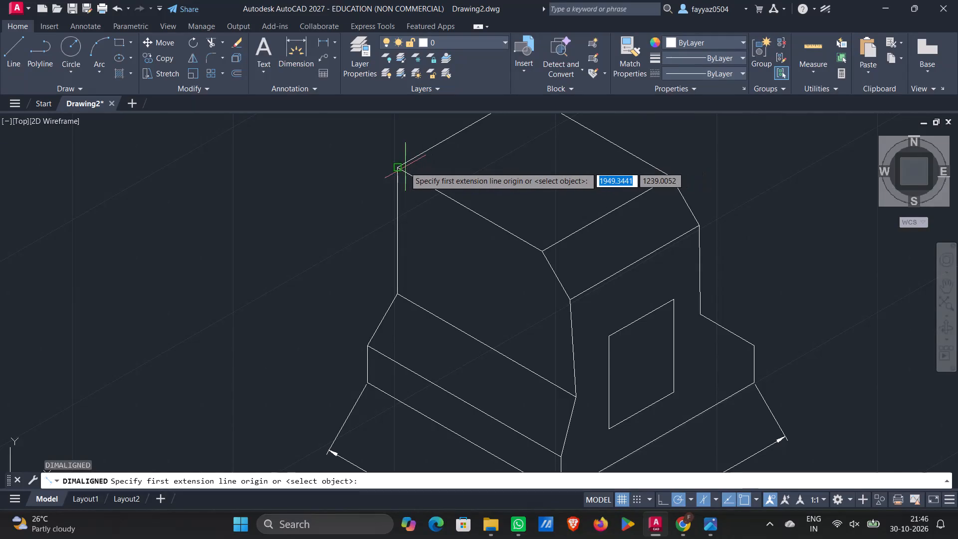
left_click(399, 167)
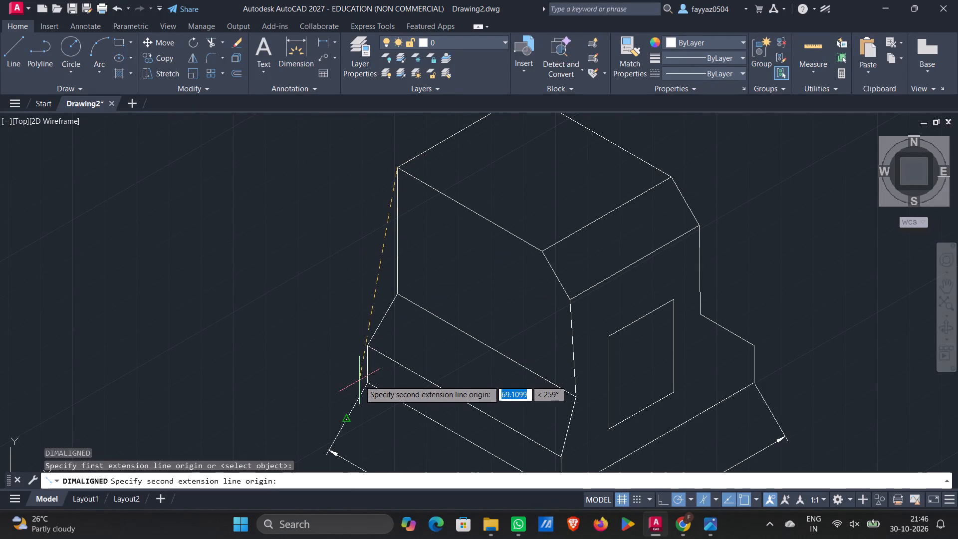
left_click(397, 400)
left_click(319, 397)
Add an aligned dimension to the top face's rear-left 30° edge, offset above the block.
scroll(345, 358, "down", 1)
scroll(490, 324, "down", 1)
middle_click_drag(490, 323, 494, 329)
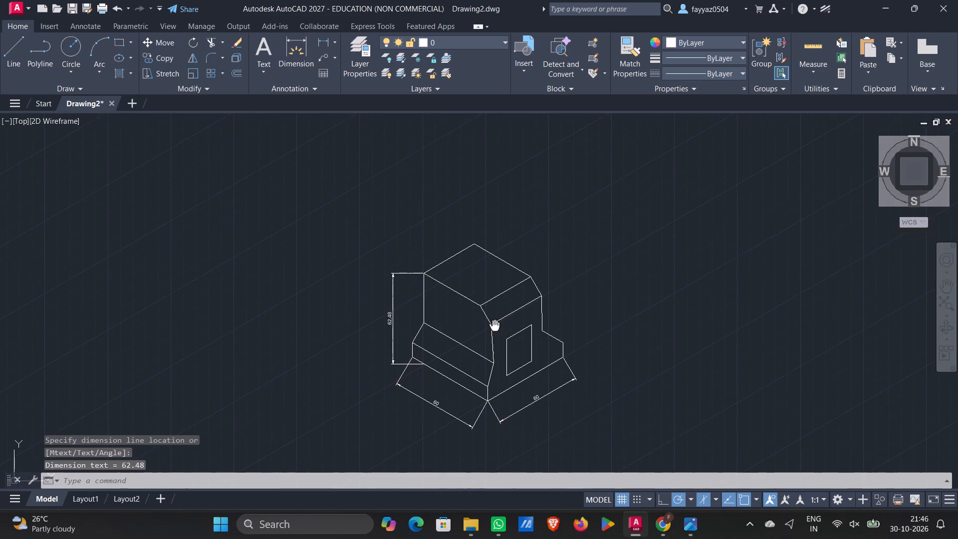
middle_click_drag(494, 329, 494, 333)
scroll(494, 334, "up", 1)
type("dal")
key("Return")
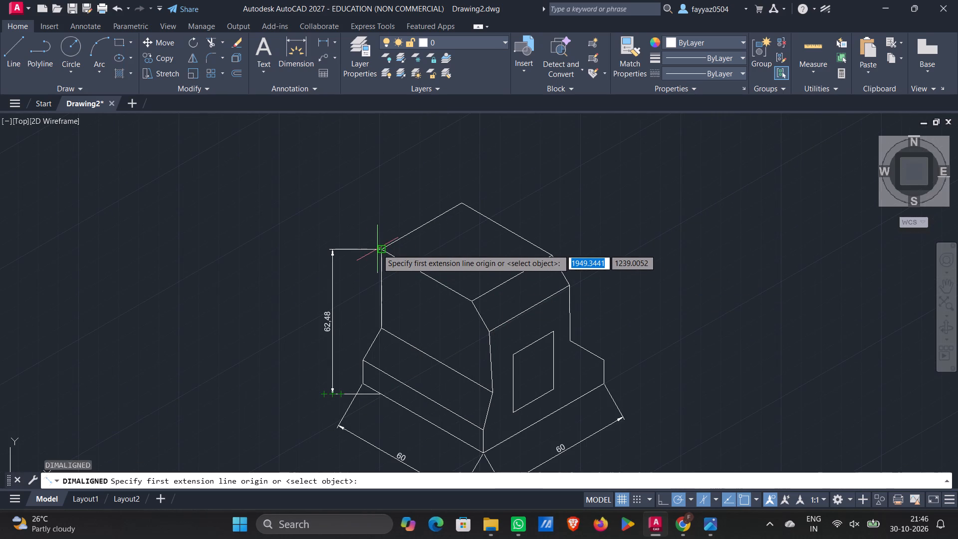
left_click(380, 250)
left_click(461, 202)
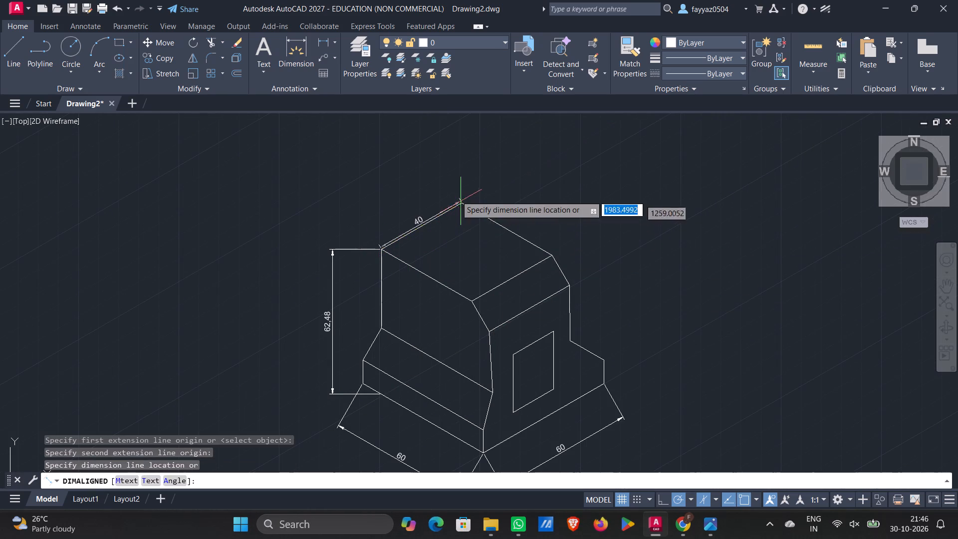
left_click(424, 176)
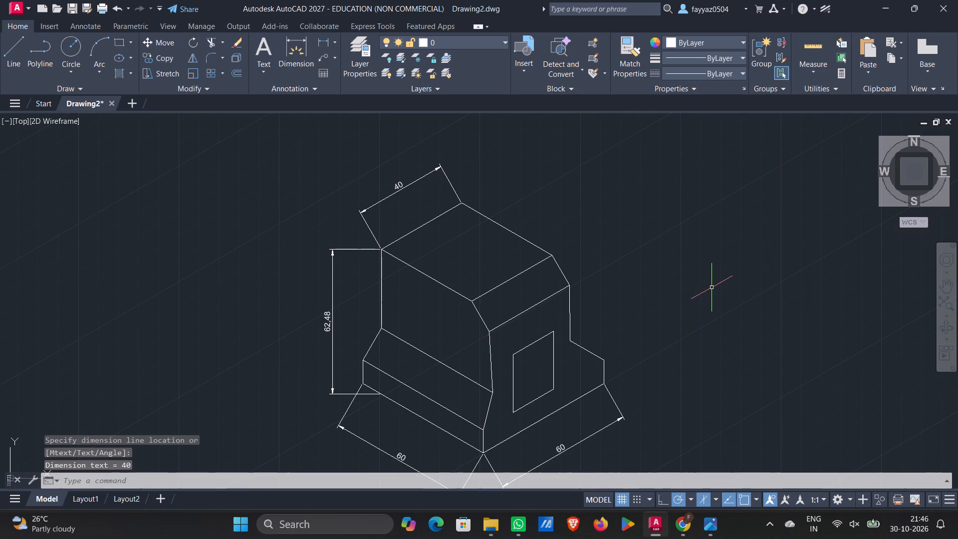
Add an aligned dimension to the rectangular opening's left vertical edge, placed just outside the opening.
middle_click_drag(669, 342, 674, 320)
scroll(669, 342, "down", 1)
middle_click_drag(667, 326, 659, 314)
scroll(667, 326, "up", 1)
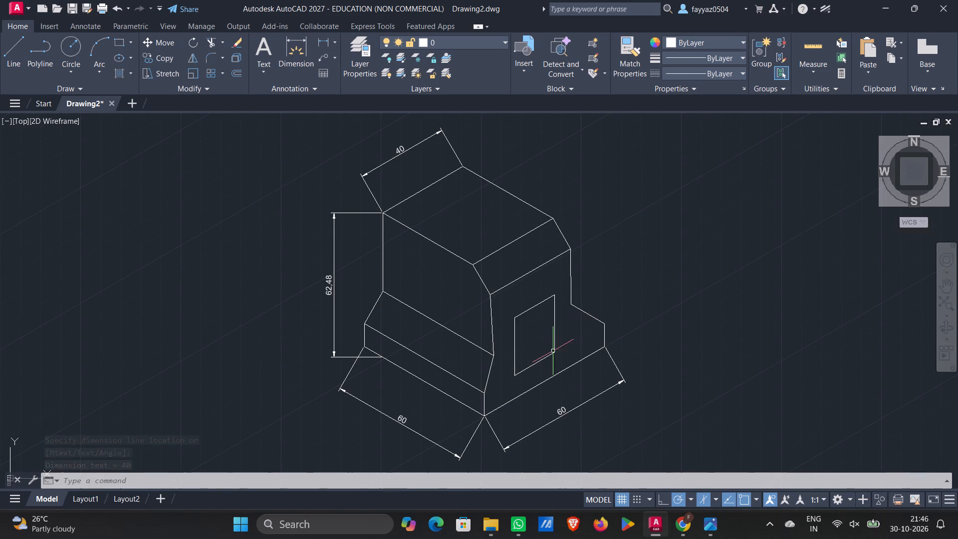
type("dal")
key("Return")
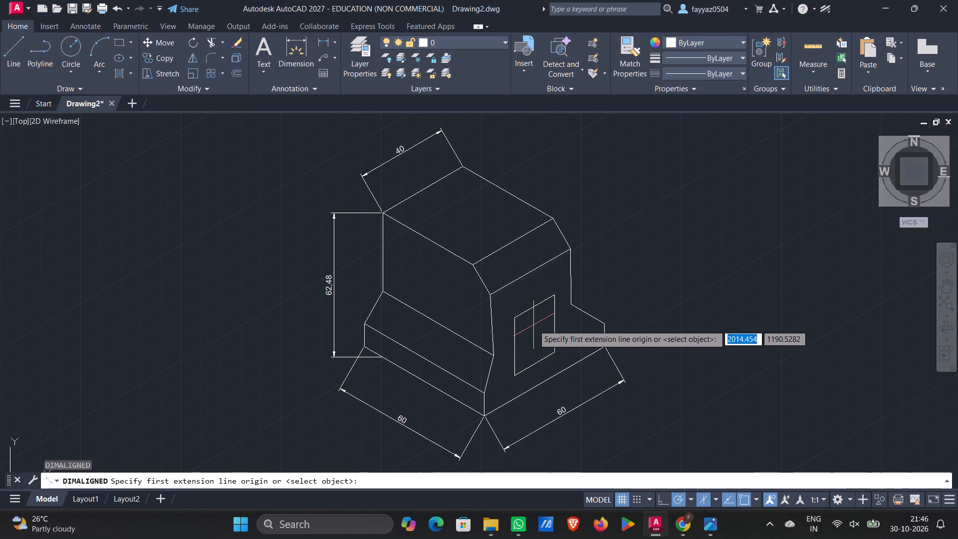
left_click_drag(516, 316, 515, 321)
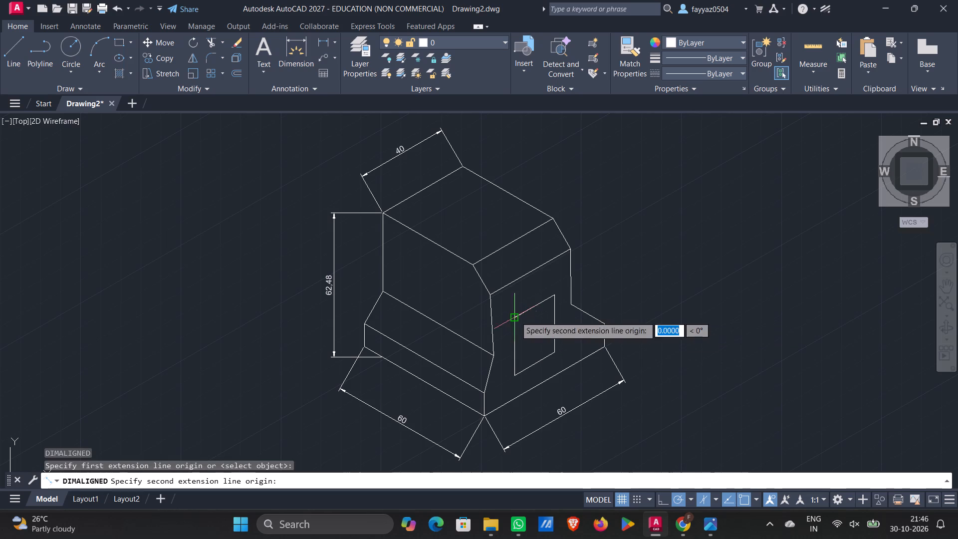
left_click(513, 374)
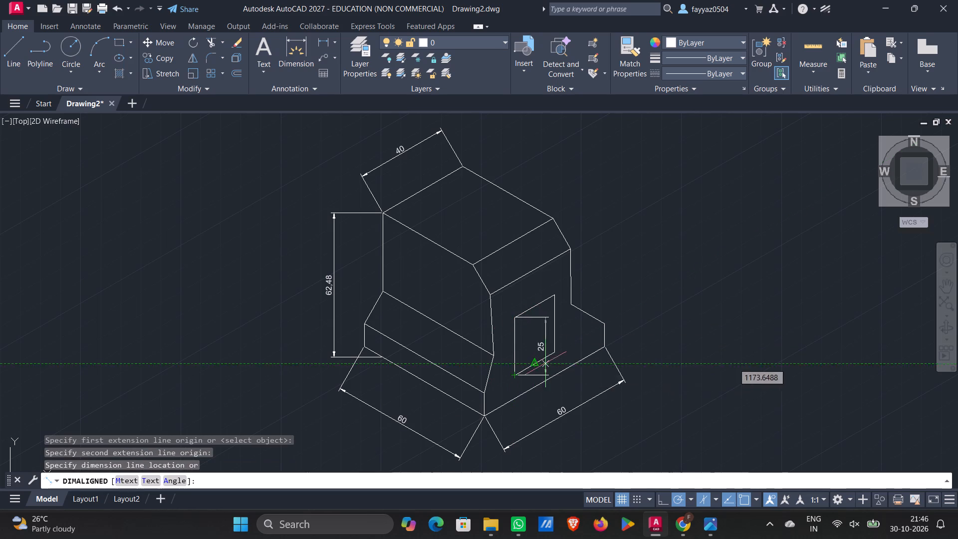
left_click(506, 370)
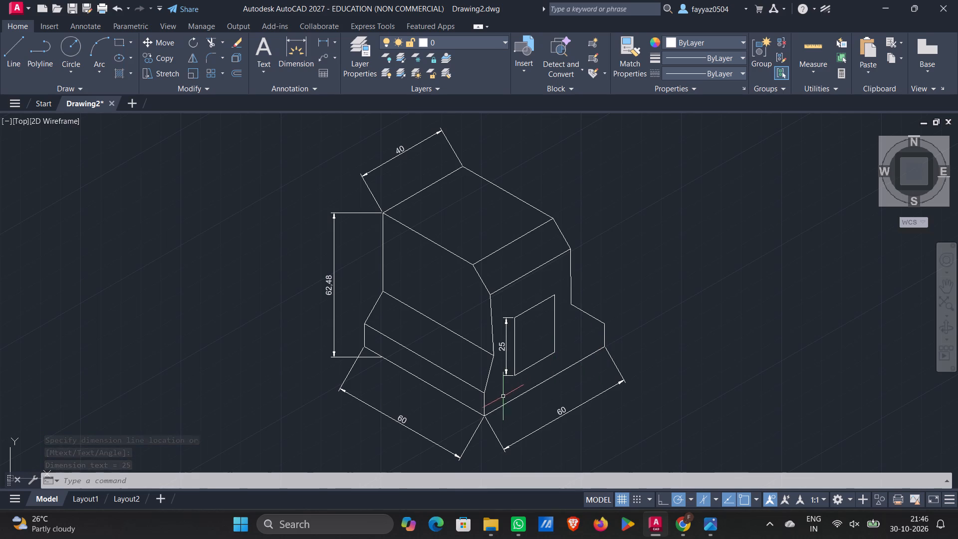
Add an aligned dimension to the base's short vertical edge at the front corner, placed beside it below the opening.
key("d")
type("al")
key("Return")
left_click(486, 389)
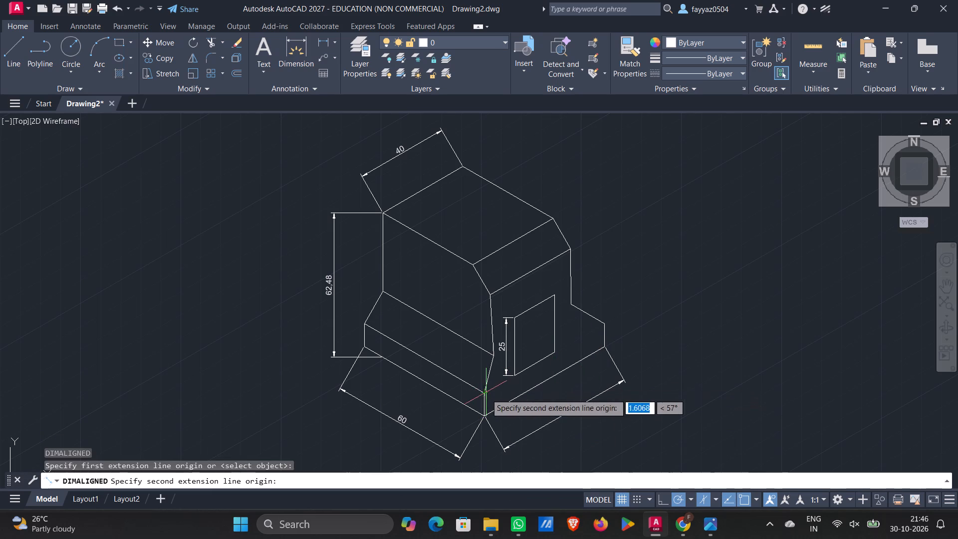
left_click(483, 413)
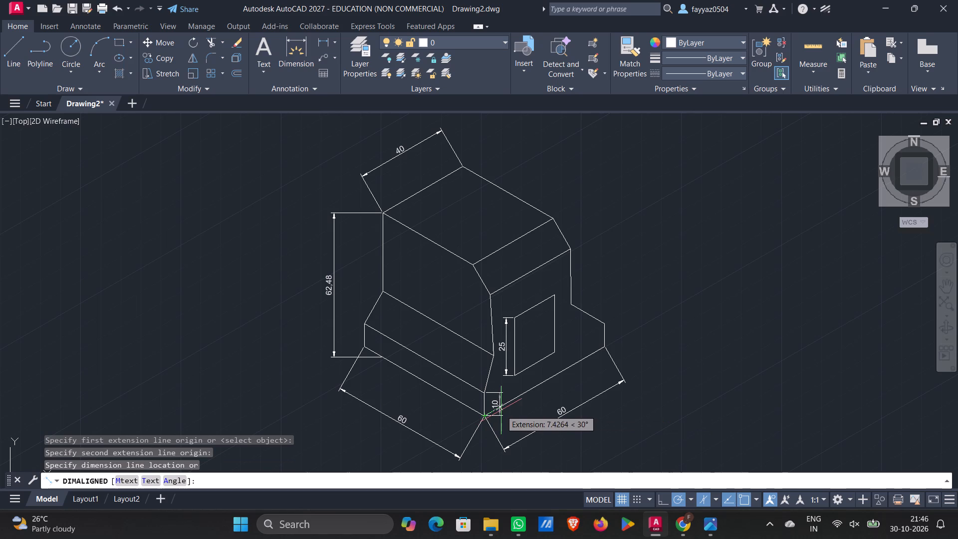
left_click(501, 410)
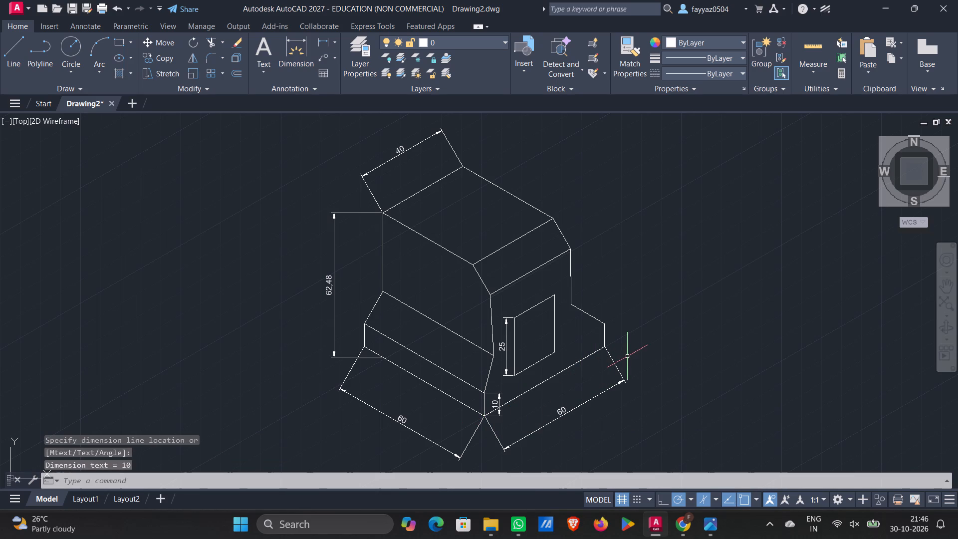
Turn off the drawing grid display.
left_click(626, 500)
Save the drawing in the Documents folder as Bearing Support Drafting, in AutoCAD 2018 Drawing format.
key("ctrl+s")
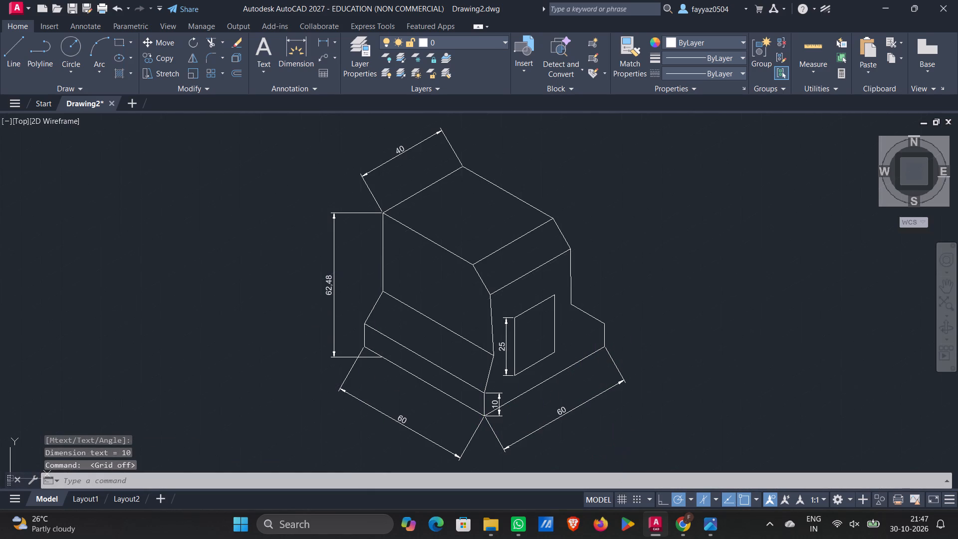
left_click(484, 377)
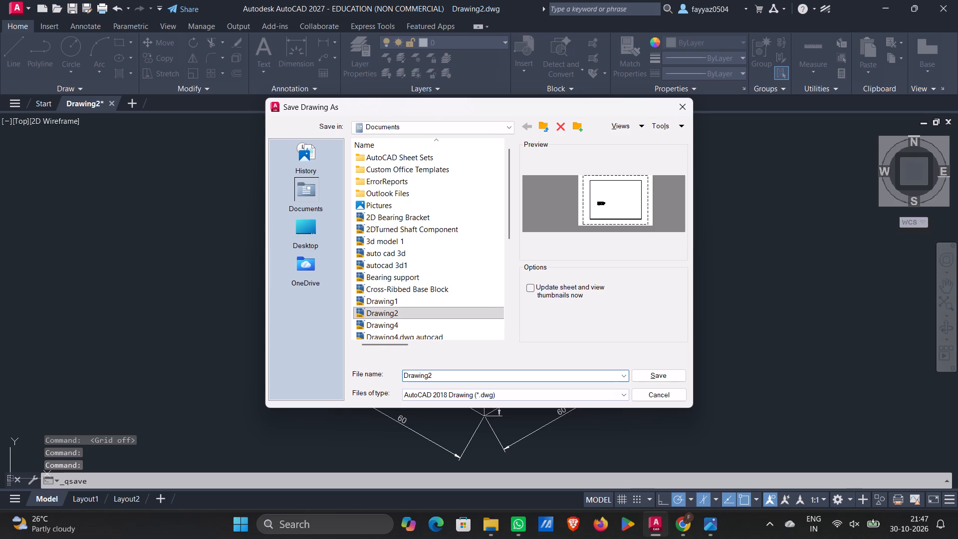
key("BackSpace")
key("BackSpace")
key("BackSpace")
key("BackSpace")
key("BackSpace")
key("BackSpace")
key("BackSpace")
key("BackSpace")
key("BackSpace")
key("BackSpace")
key("BackSpace")
key("BackSpace")
key("BackSpace")
key("BackSpace")
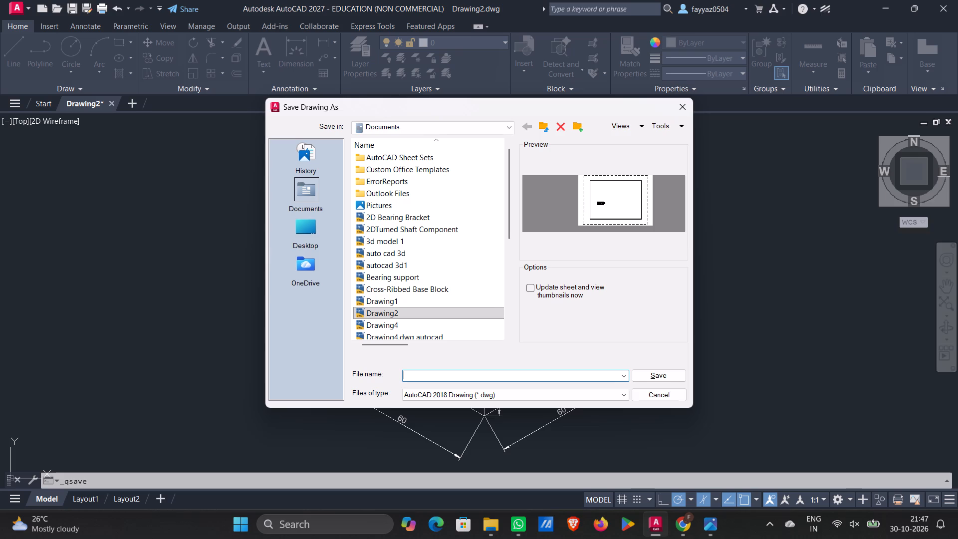
type("Bearing")
key("space")
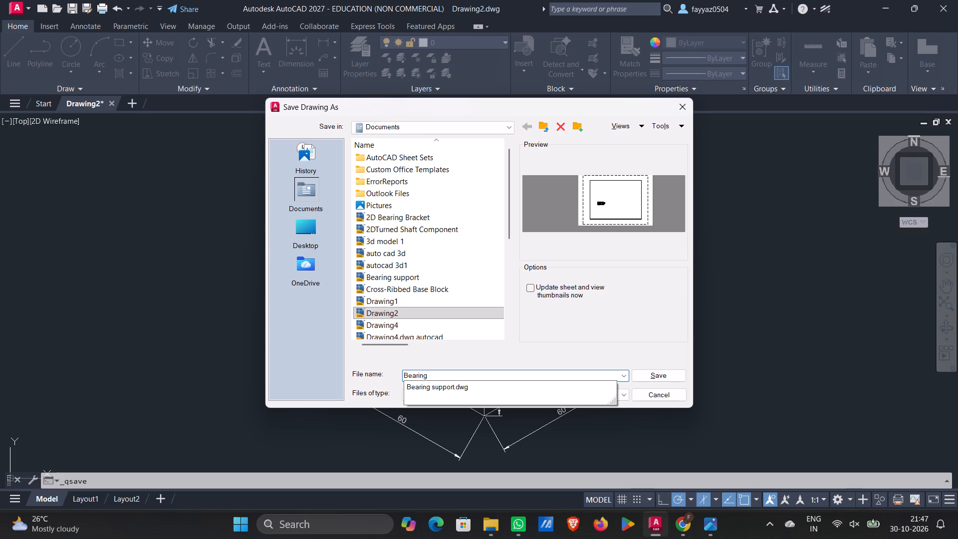
type("Suoop")
key("BackSpace")
key("BackSpace")
key("BackSpace")
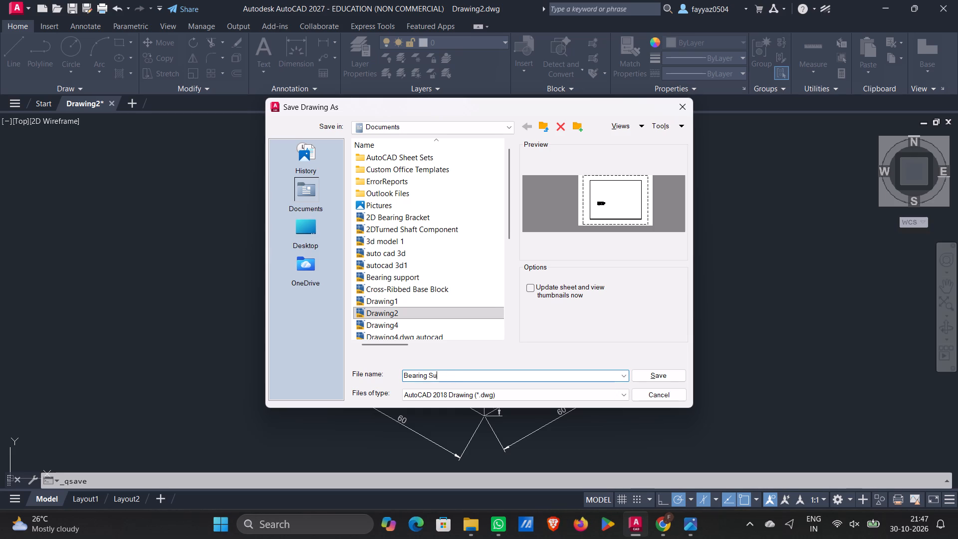
type("pport Drafting")
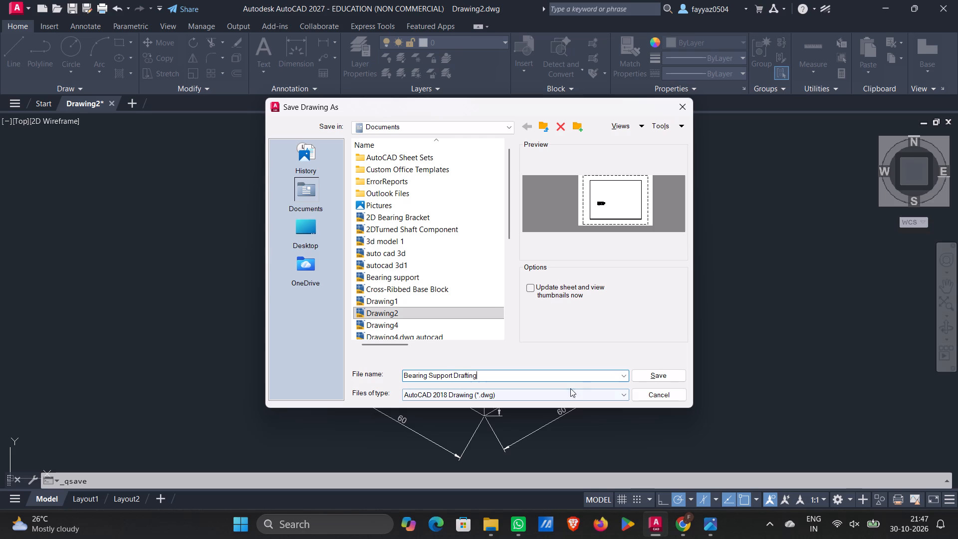
left_click(664, 374)
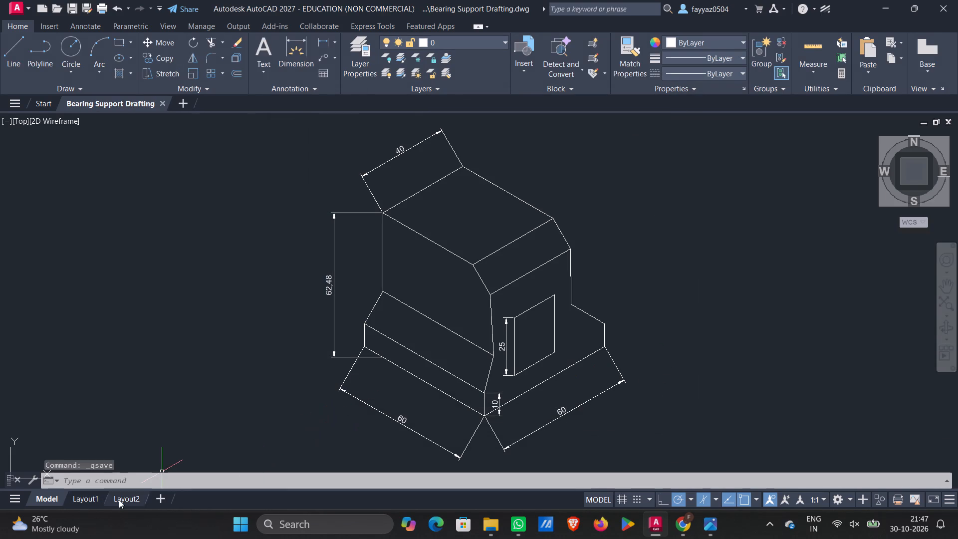
Check how the drawing appears on Layout2 and return to model space.
left_click(119, 500)
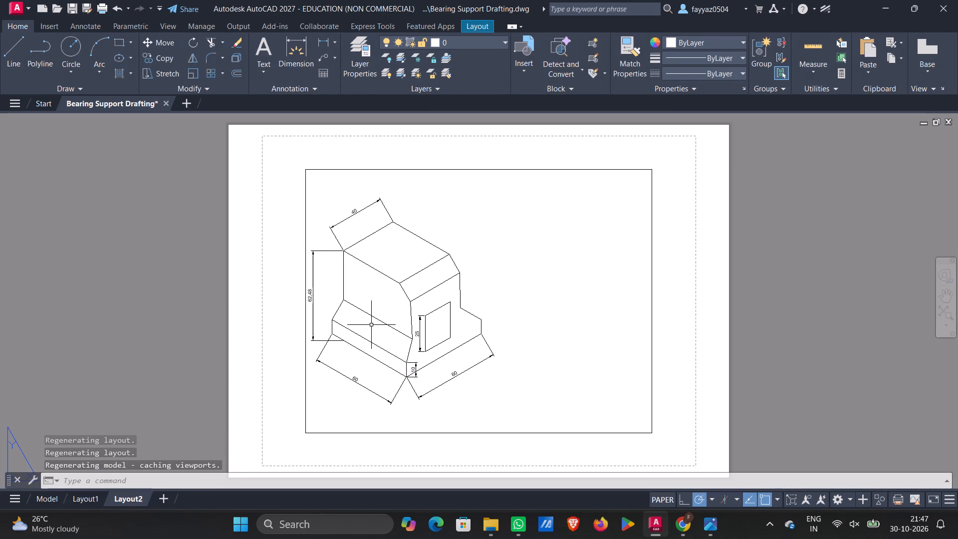
left_click(41, 502)
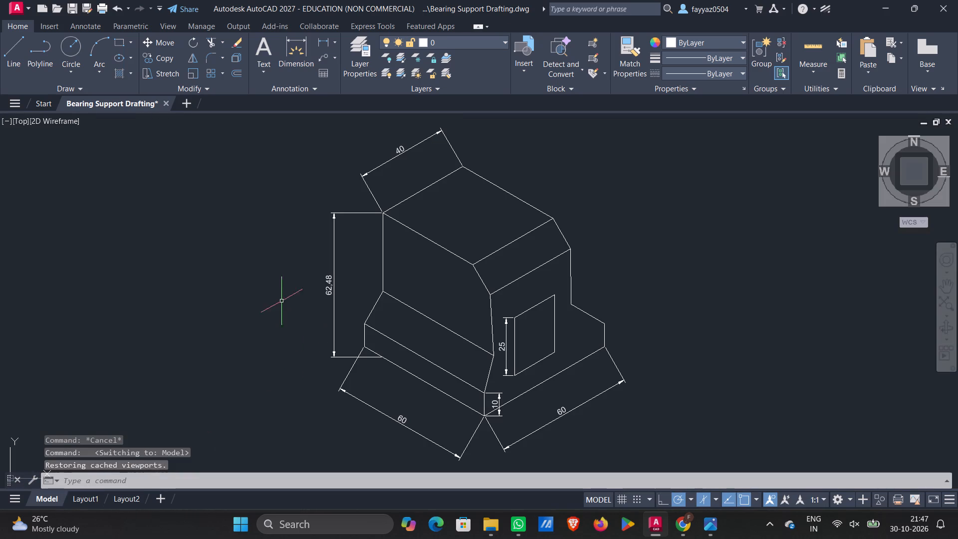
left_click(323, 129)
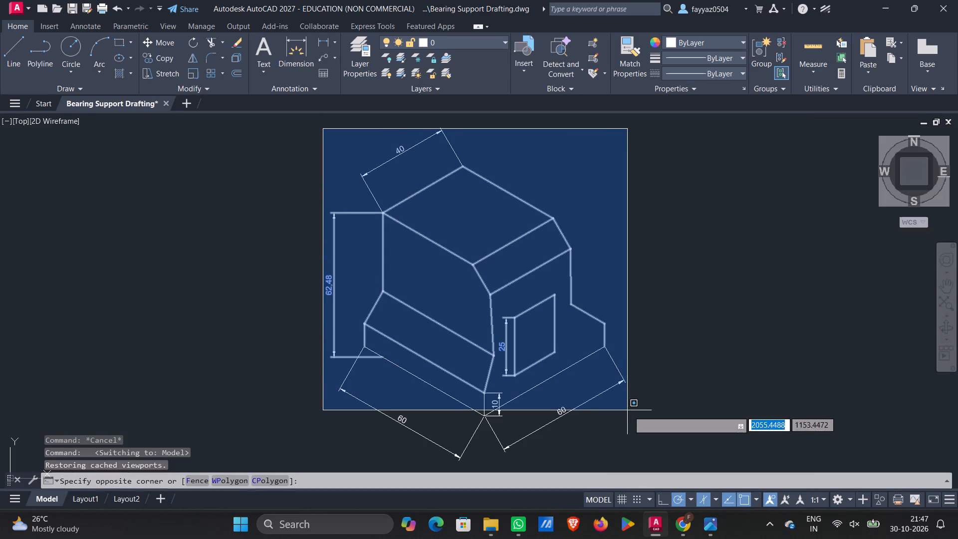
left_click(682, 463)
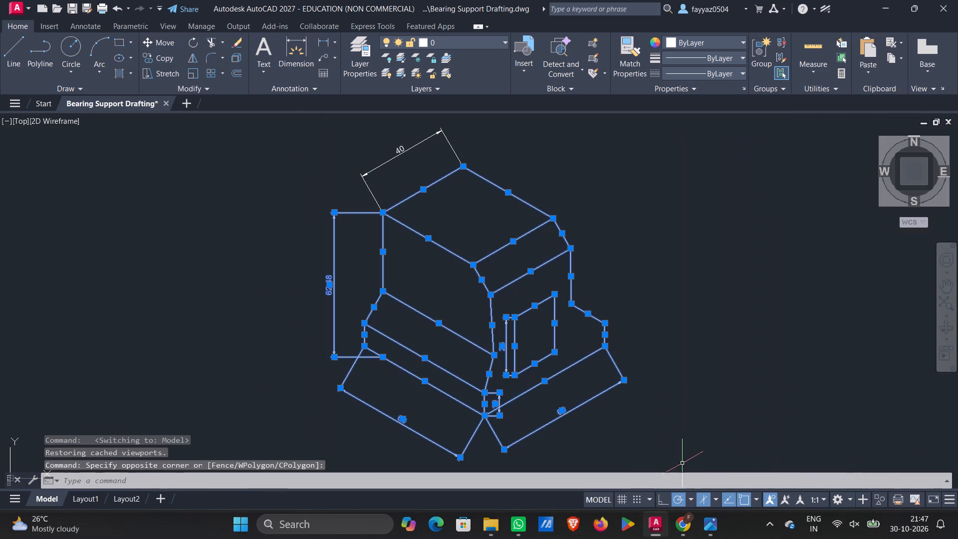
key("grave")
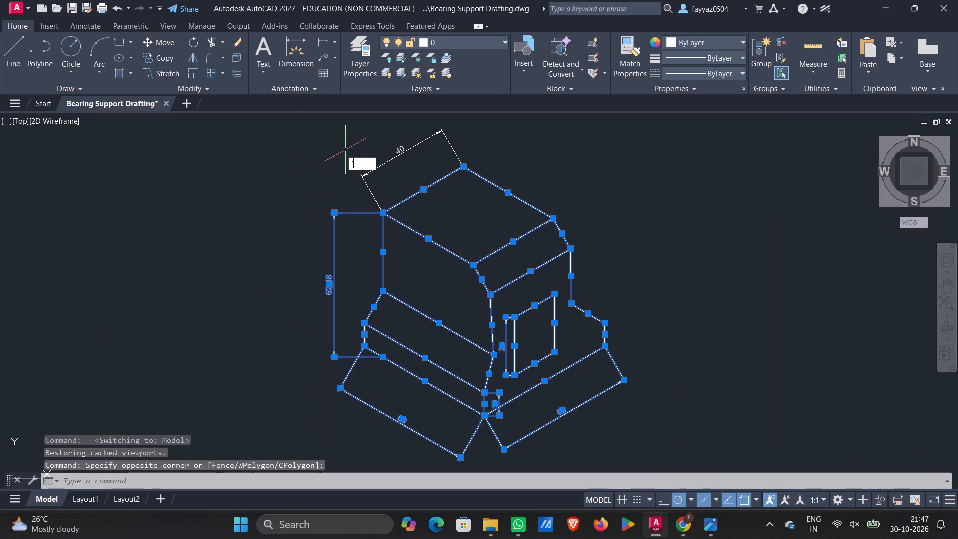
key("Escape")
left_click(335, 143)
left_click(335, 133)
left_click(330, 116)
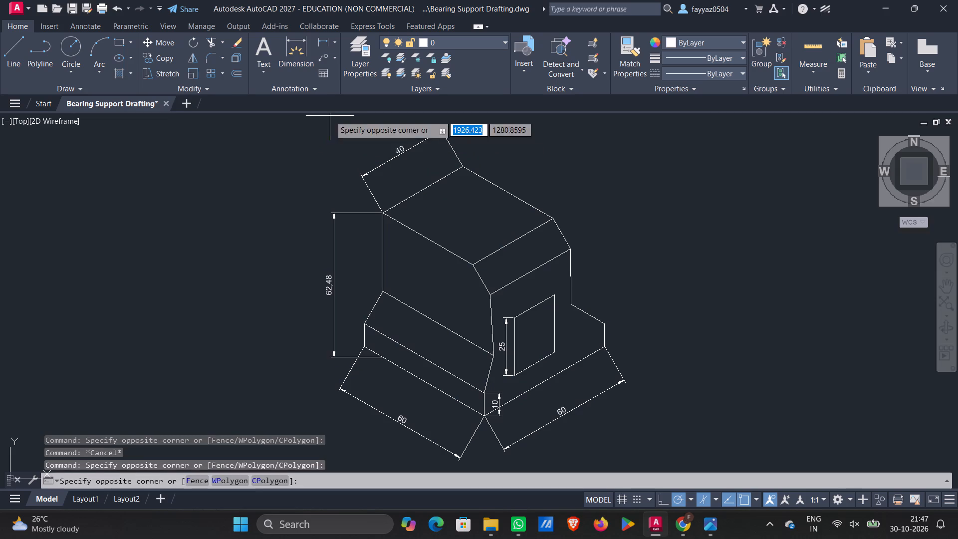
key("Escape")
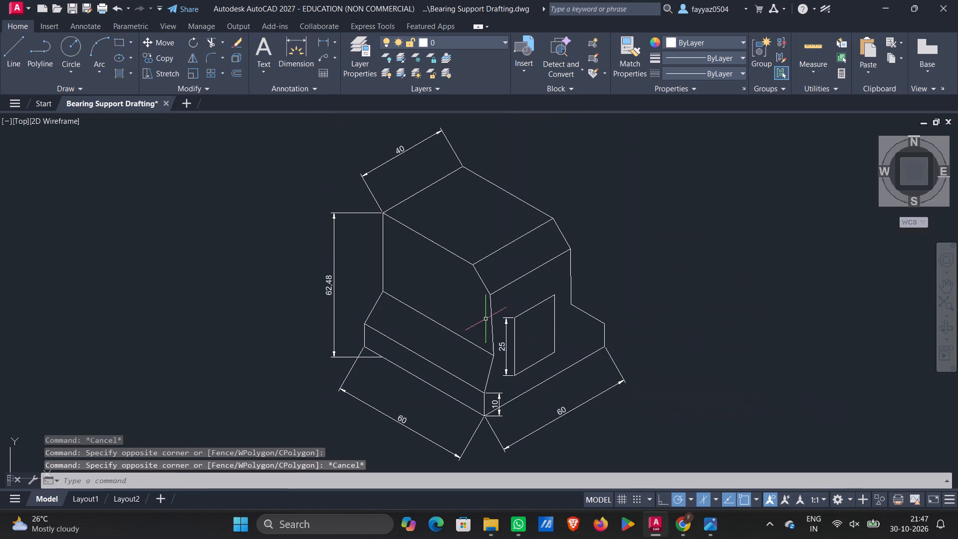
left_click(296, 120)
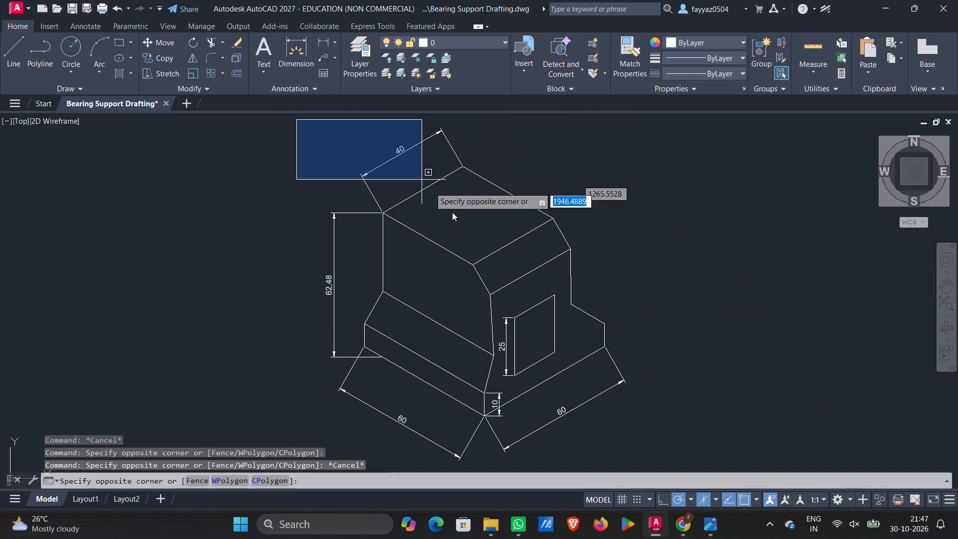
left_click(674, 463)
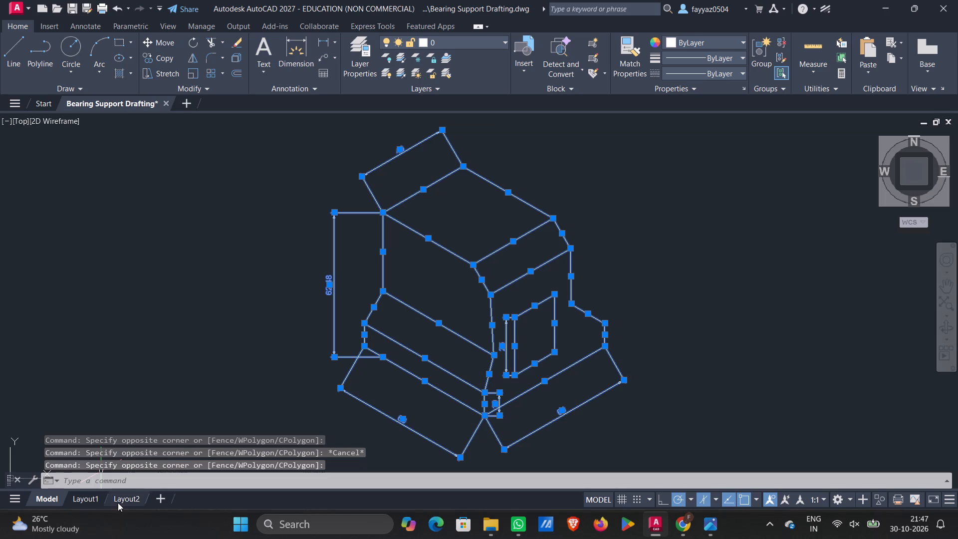
Plot Layout1 as a single sheet with DWG To PDF.pc3, saving Bearing Support Drafting-Layout1.pdf in the Documents folder.
left_click(123, 500)
left_click(97, 497)
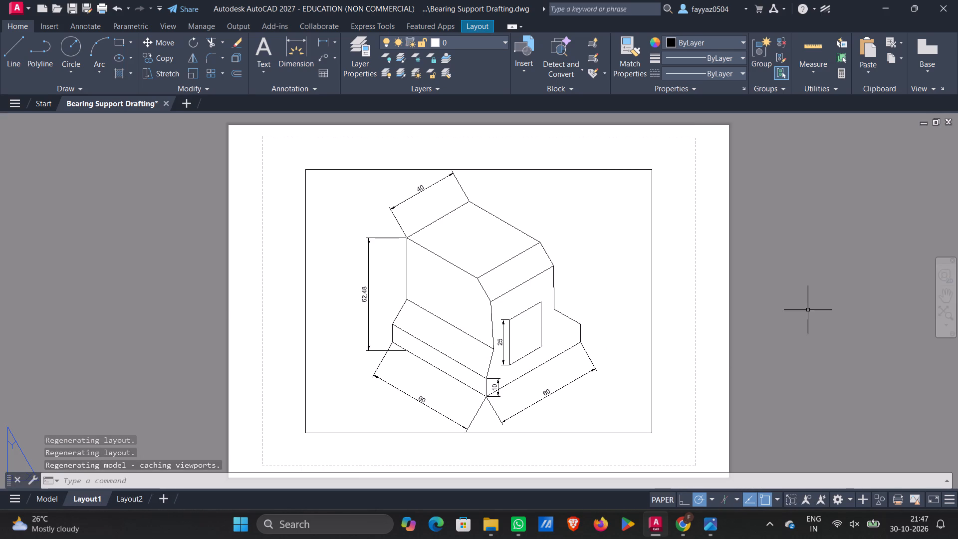
key("p")
type("loy")
key("BackSpace")
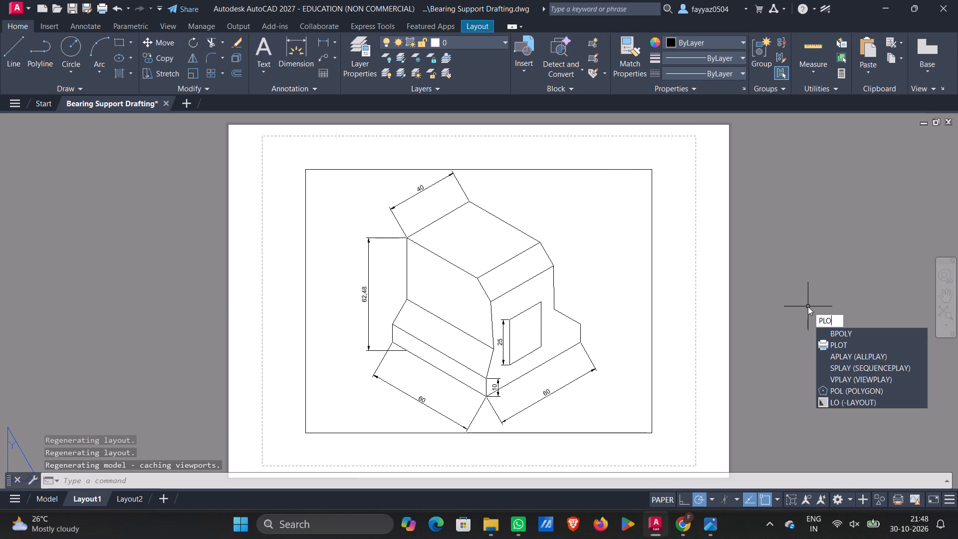
key("t")
key("Return")
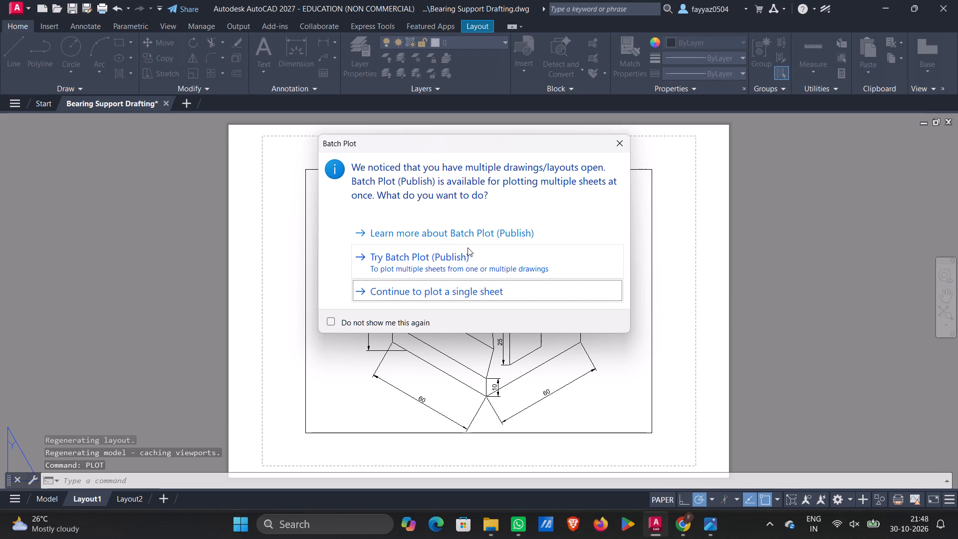
left_click(615, 141)
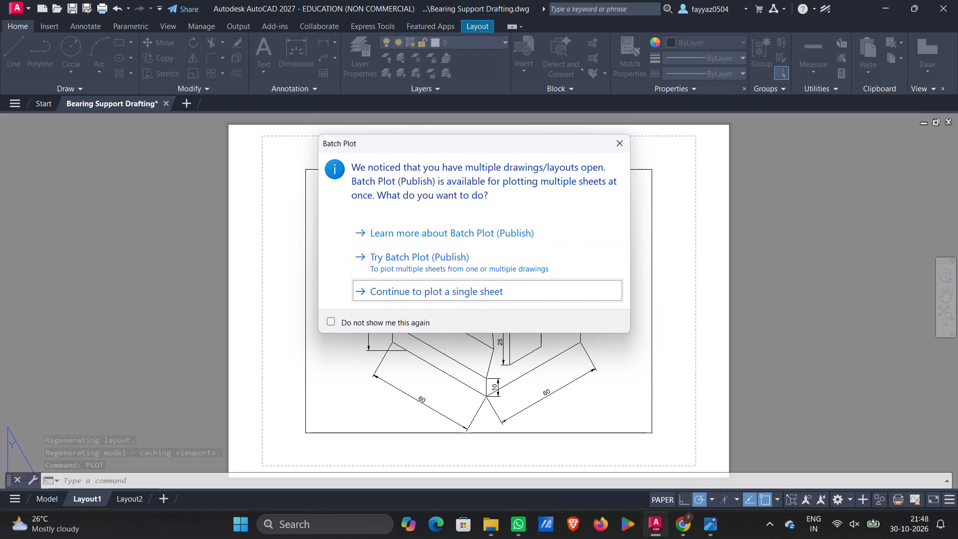
left_click(475, 164)
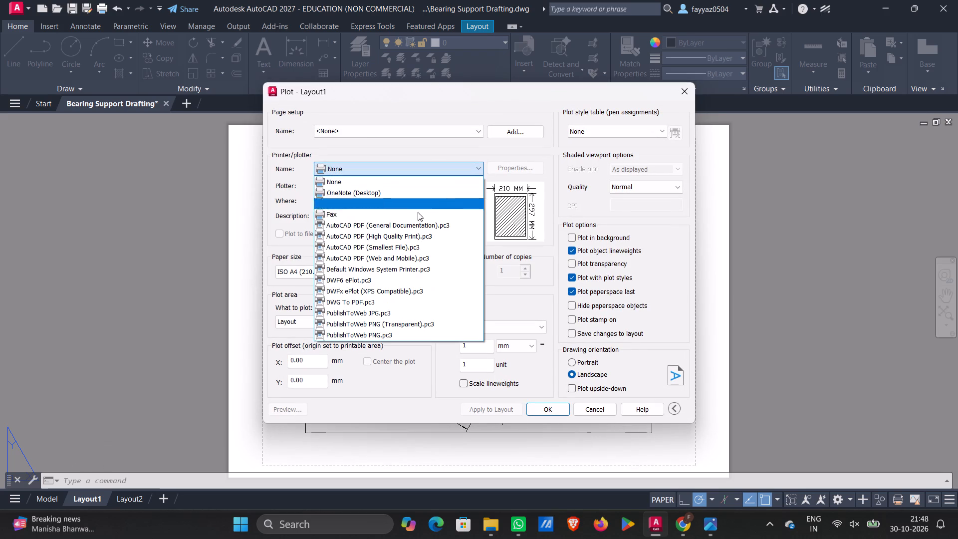
left_click(373, 300)
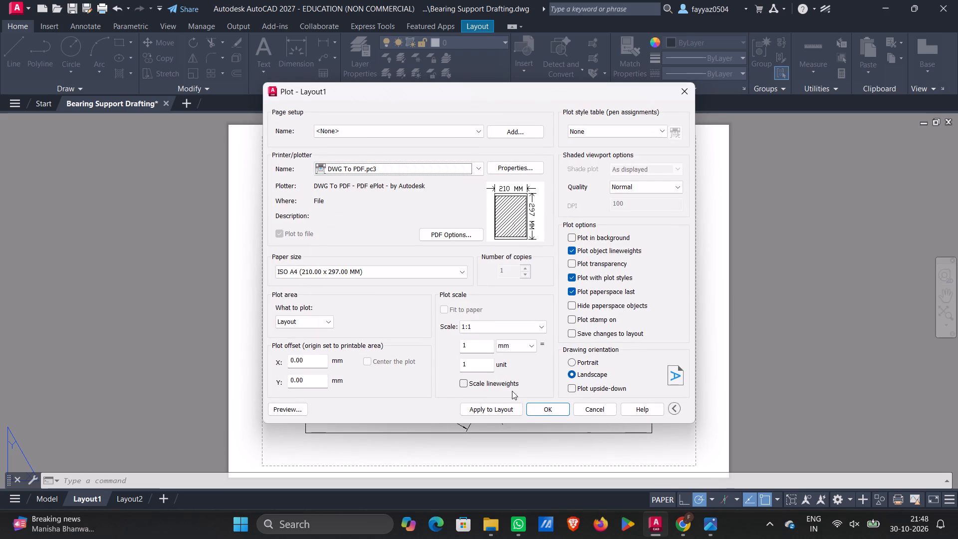
left_click(538, 411)
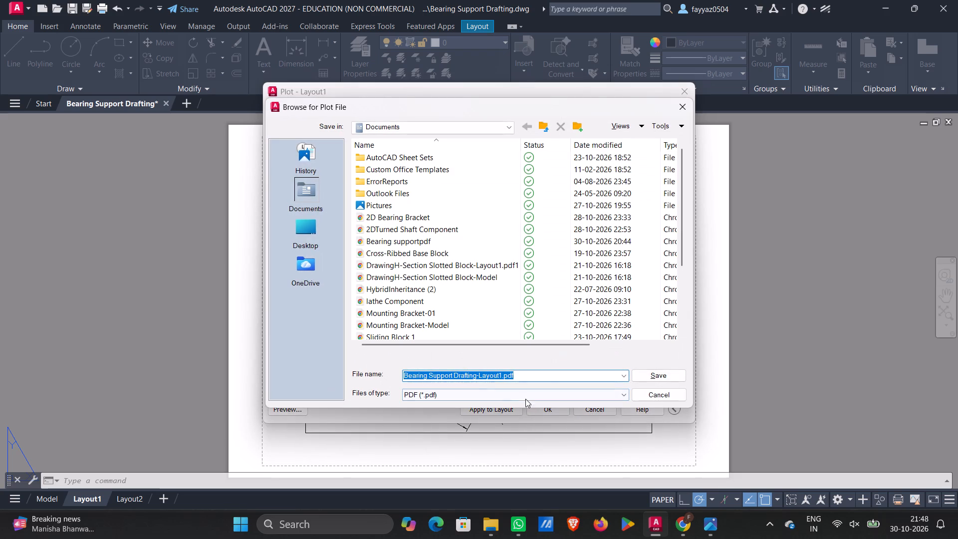
left_click(673, 376)
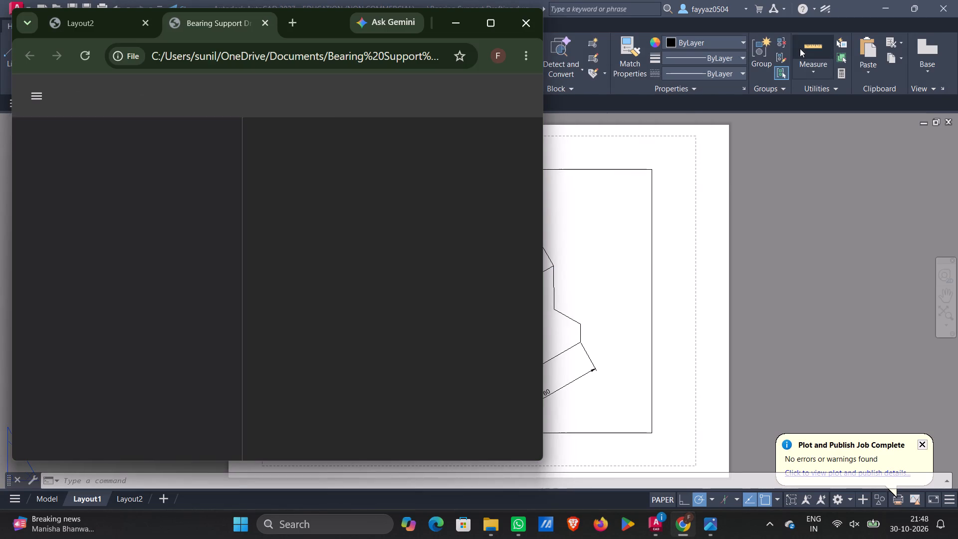
left_click(454, 24)
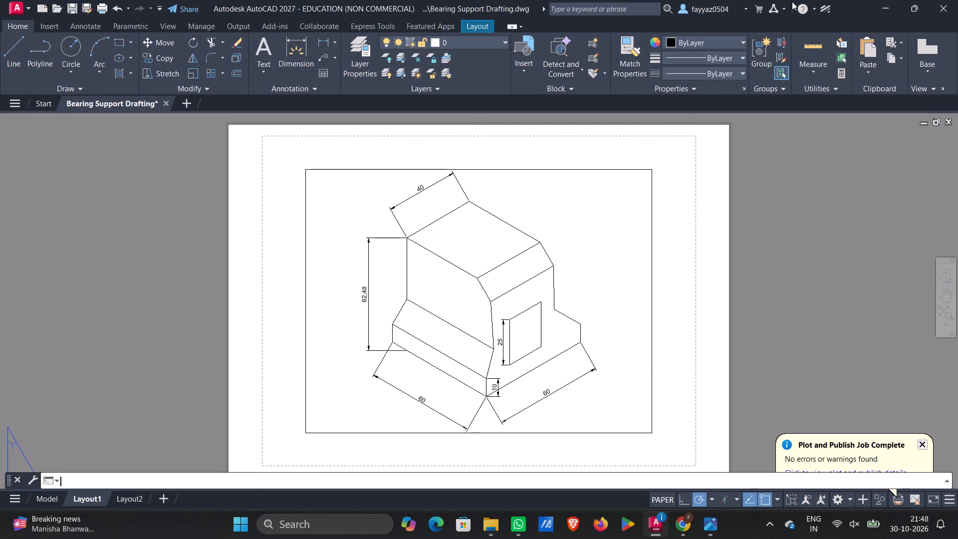
left_click(878, 7)
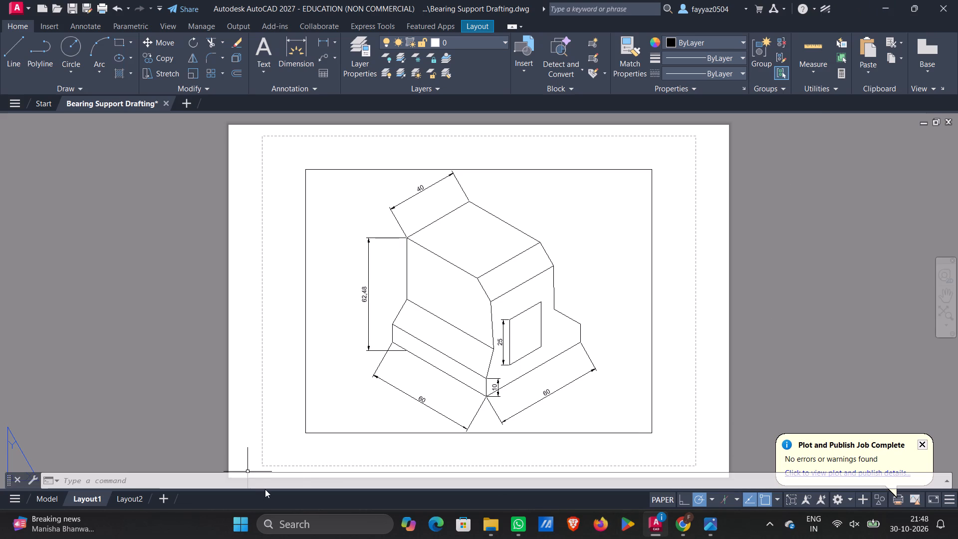
Turn off command log recording with LOGFILEOFF.
left_click(266, 485)
type("log")
type("fileoff")
key("Return")
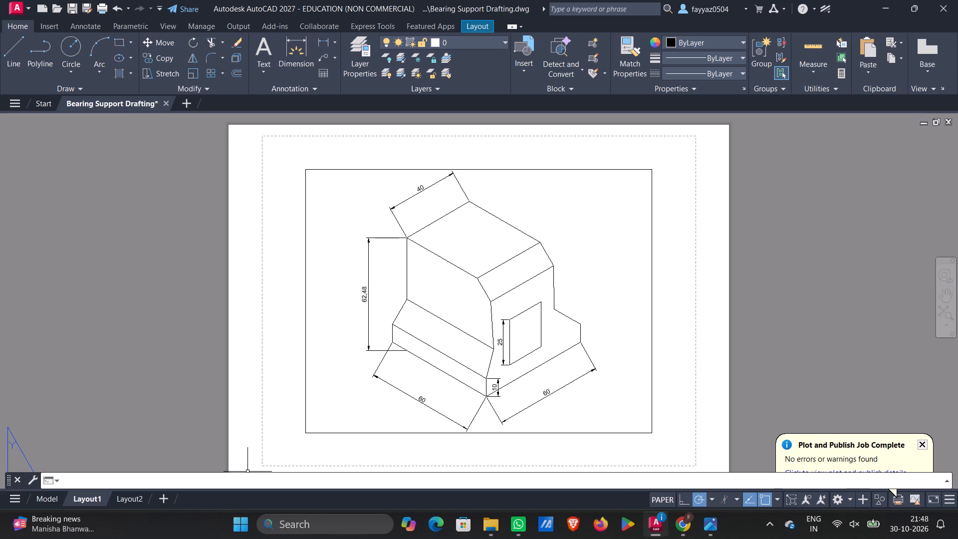
Switch to the Windows desktop and launch the Fuji application.
left_click(883, 15)
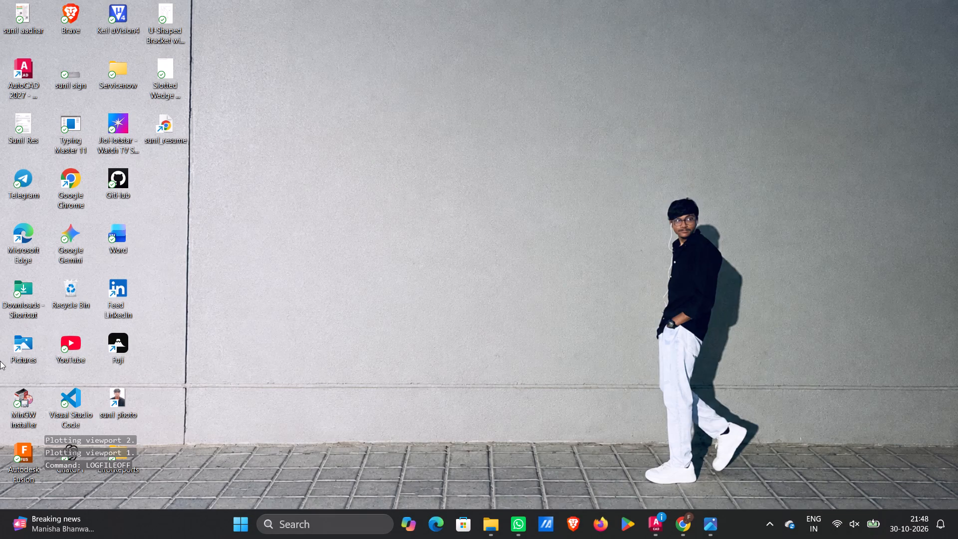
double_click(109, 343)
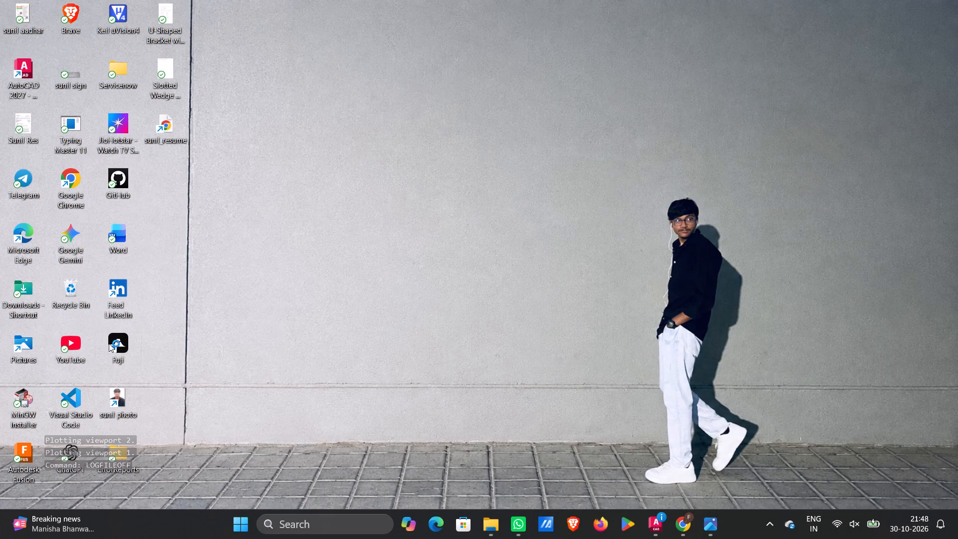